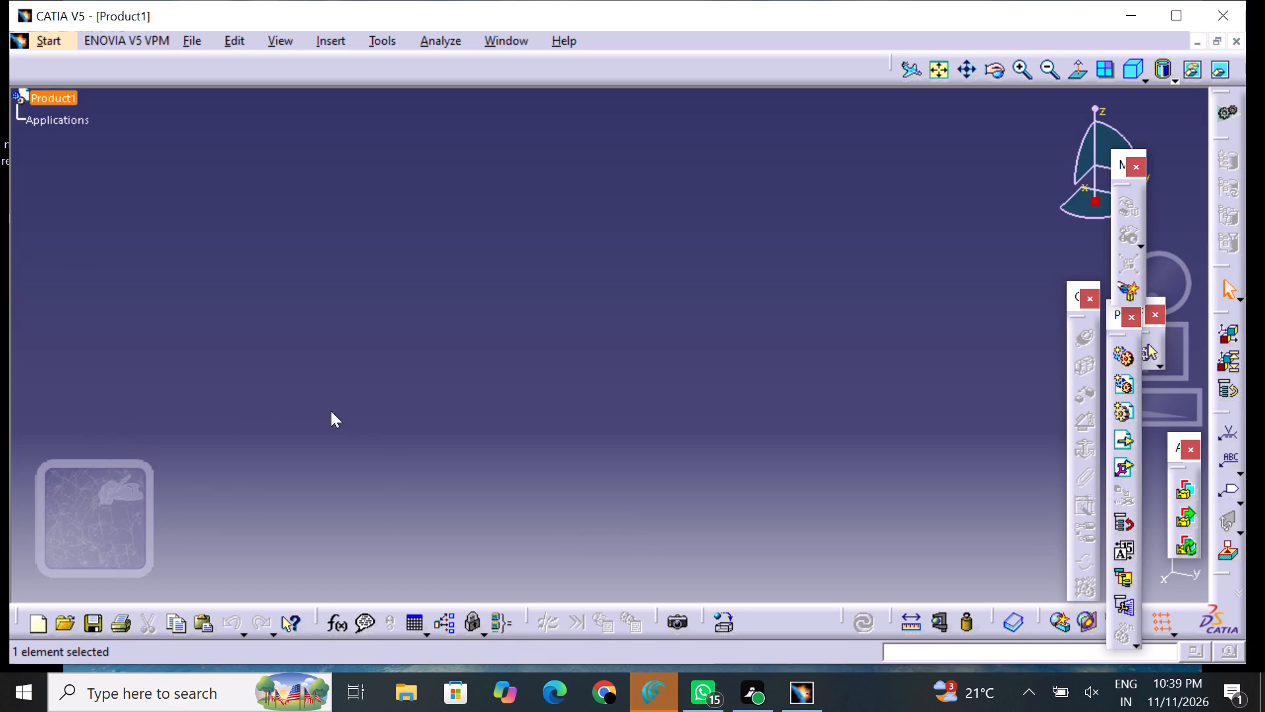
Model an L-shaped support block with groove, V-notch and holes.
Switch to the Part Design workbench to add a new part under Product1.
click(54, 41)
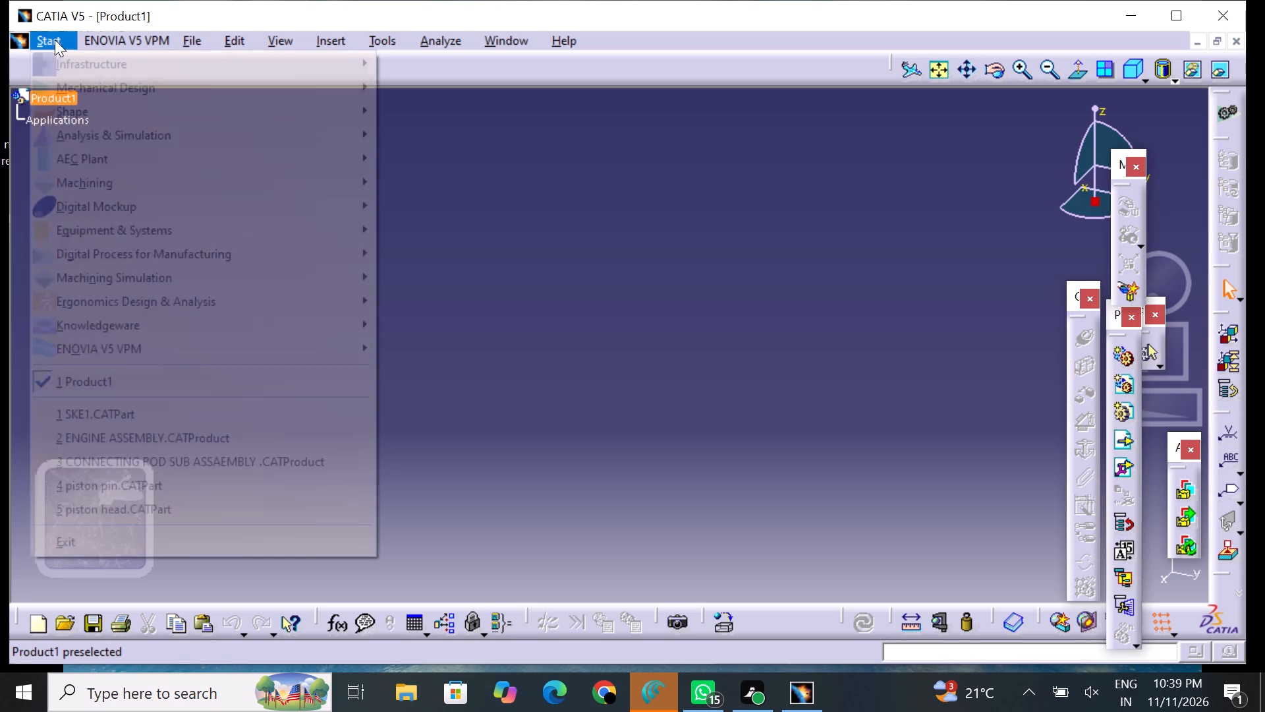
click(86, 90)
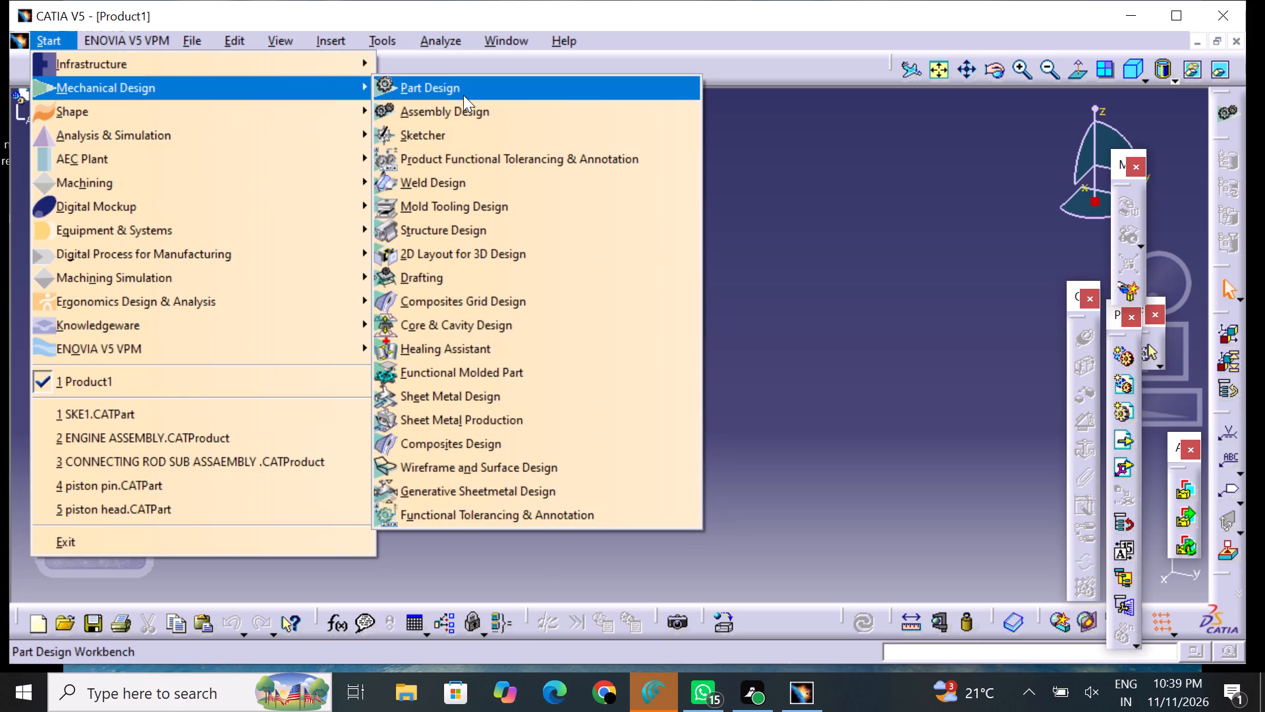
click(468, 94)
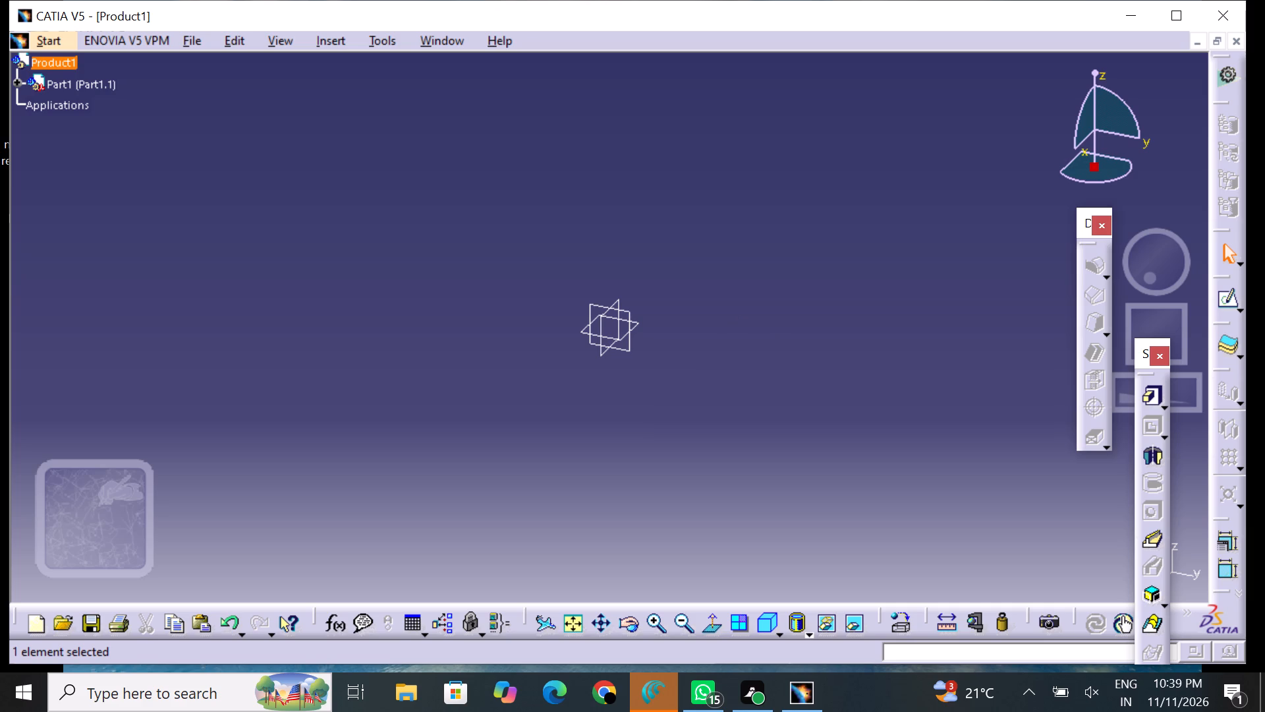
Expand Part1 in the specification tree and open a new sketch on its yz plane.
click(17, 82)
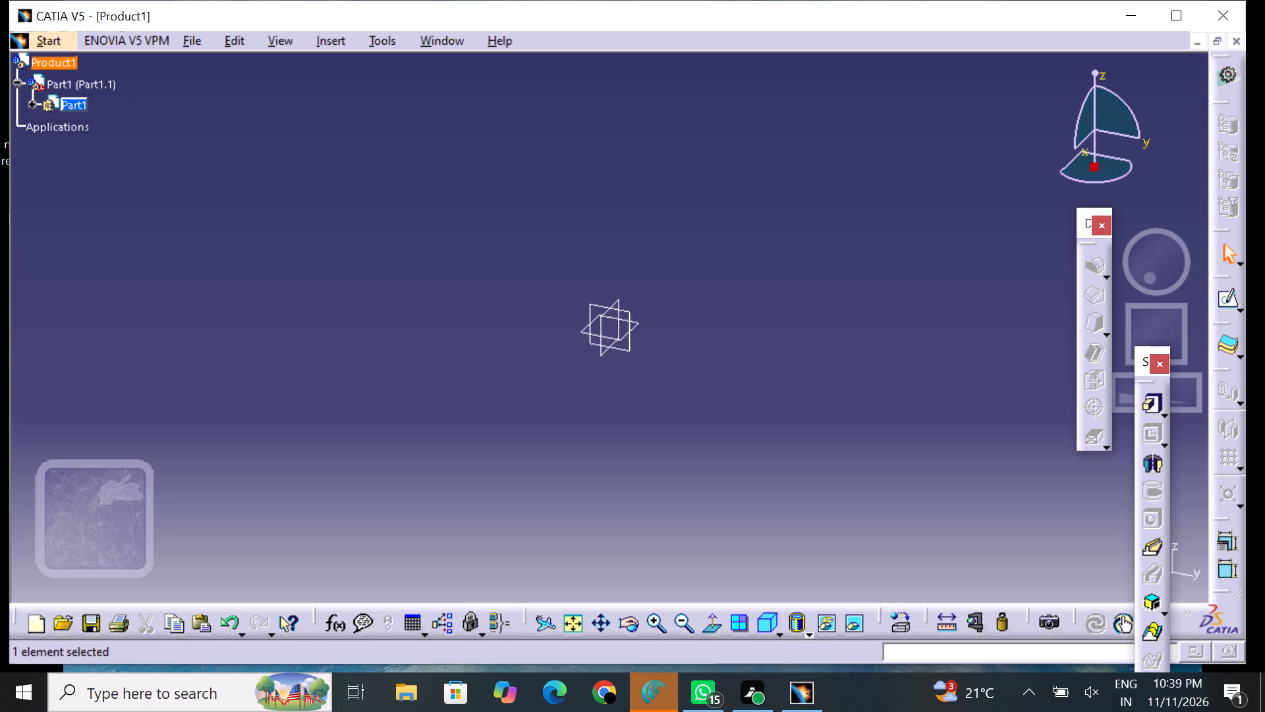
click(30, 105)
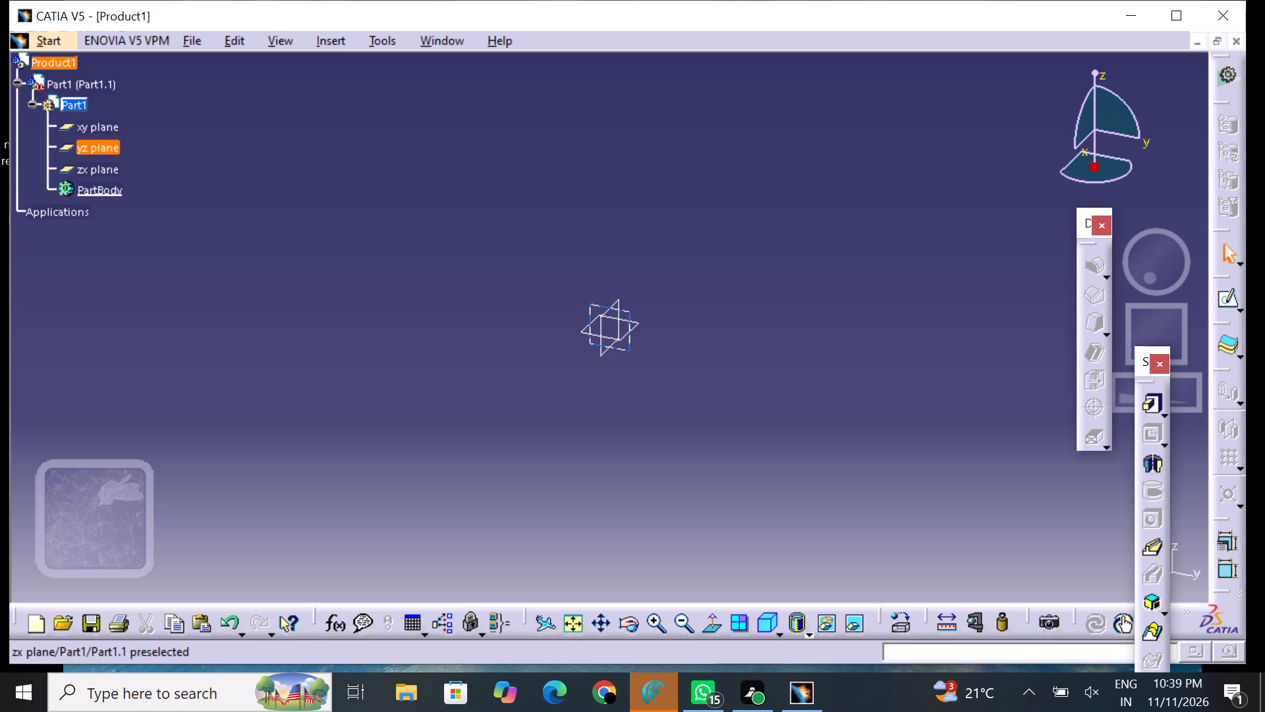
click(105, 154)
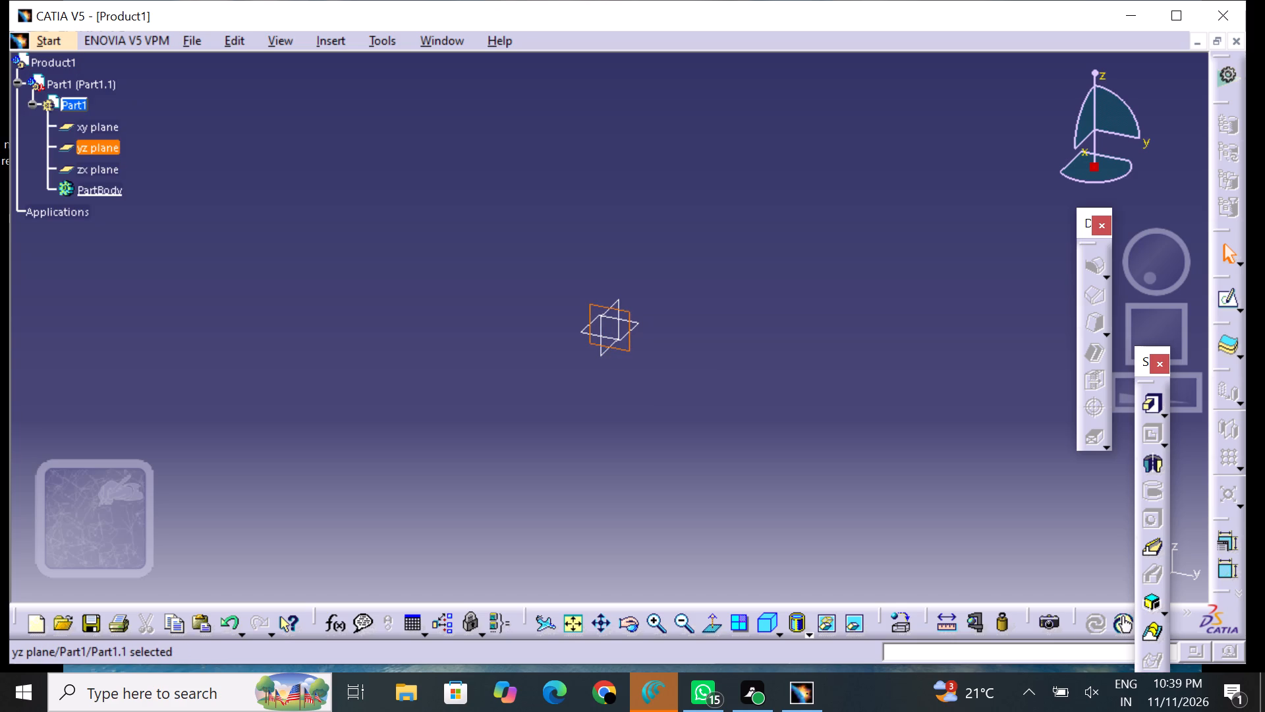
click(1228, 303)
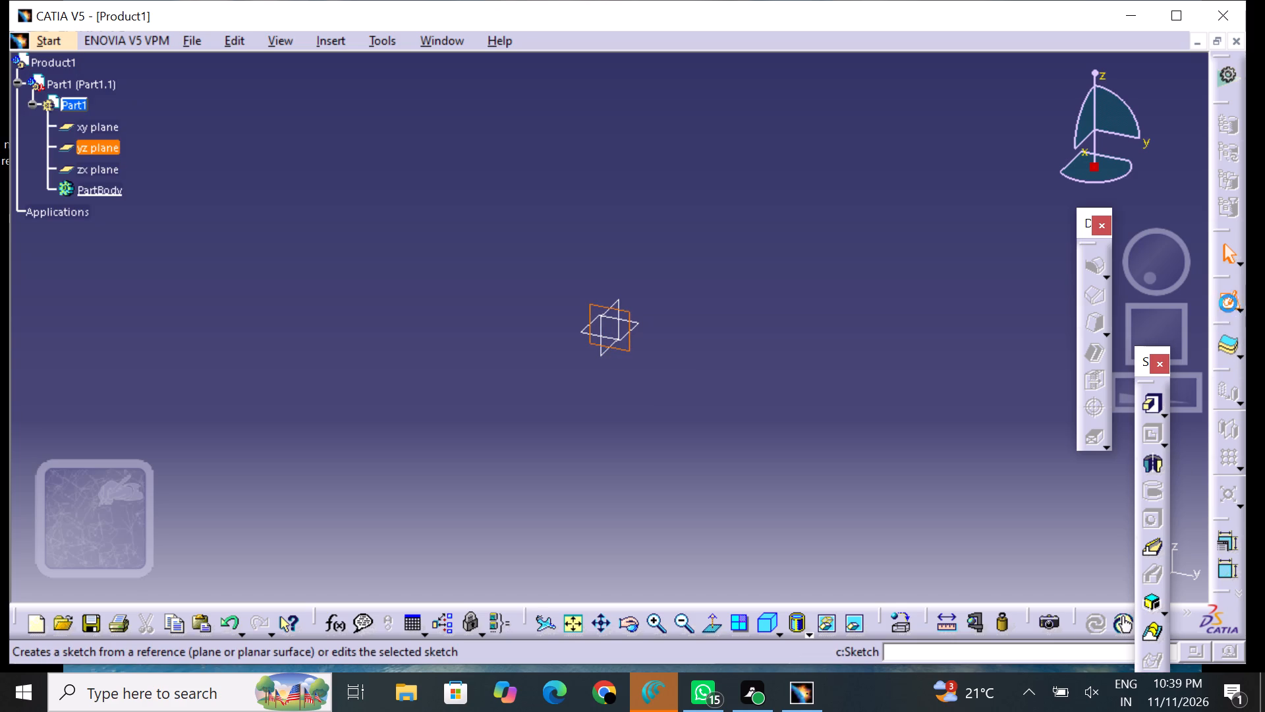
middle_drag(734, 293, 741, 287)
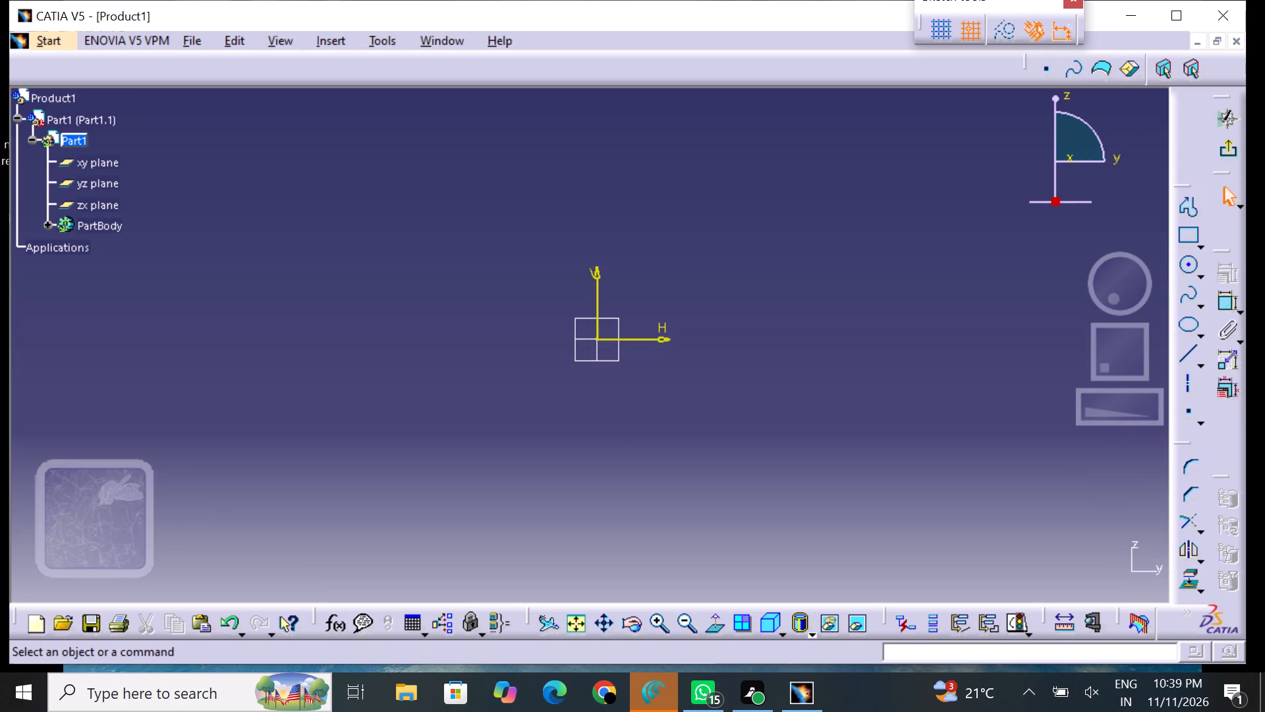
Draw a closed L-shaped profile starting at H -40, V 0, about 70 mm wide and 60 mm tall, with a 30 mm upright and 20 mm foot.
click(1180, 213)
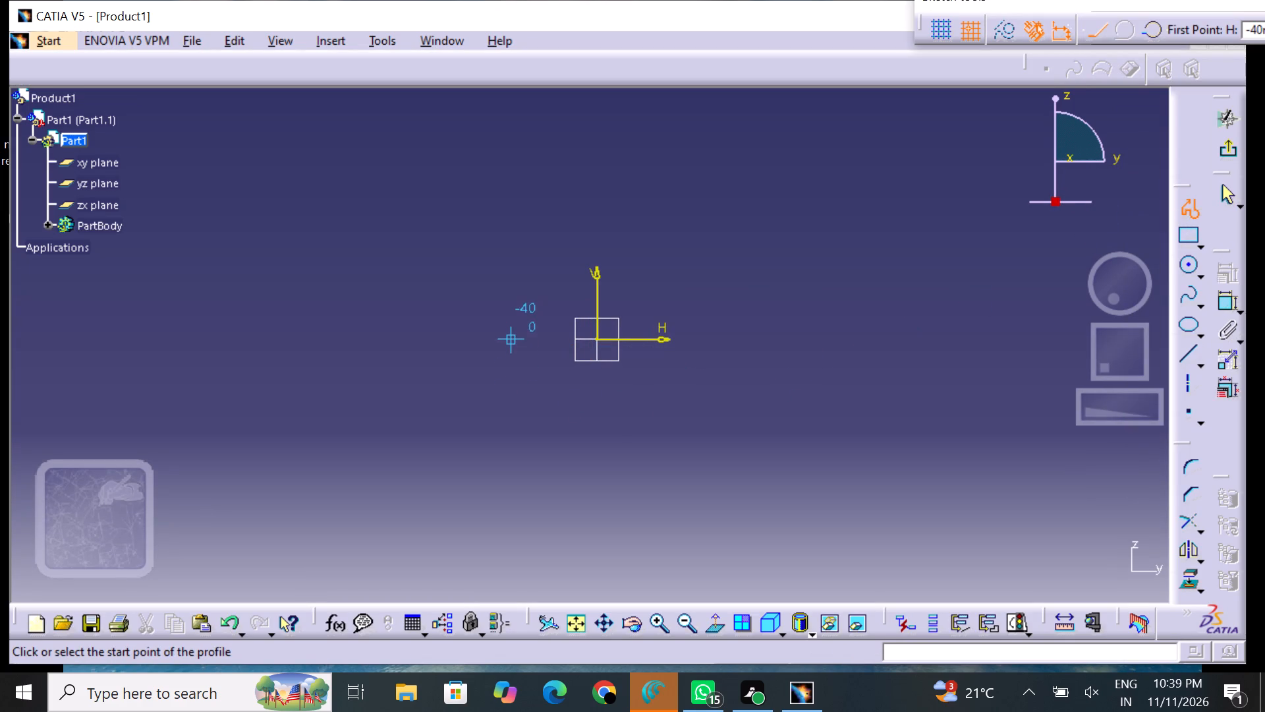
click(516, 336)
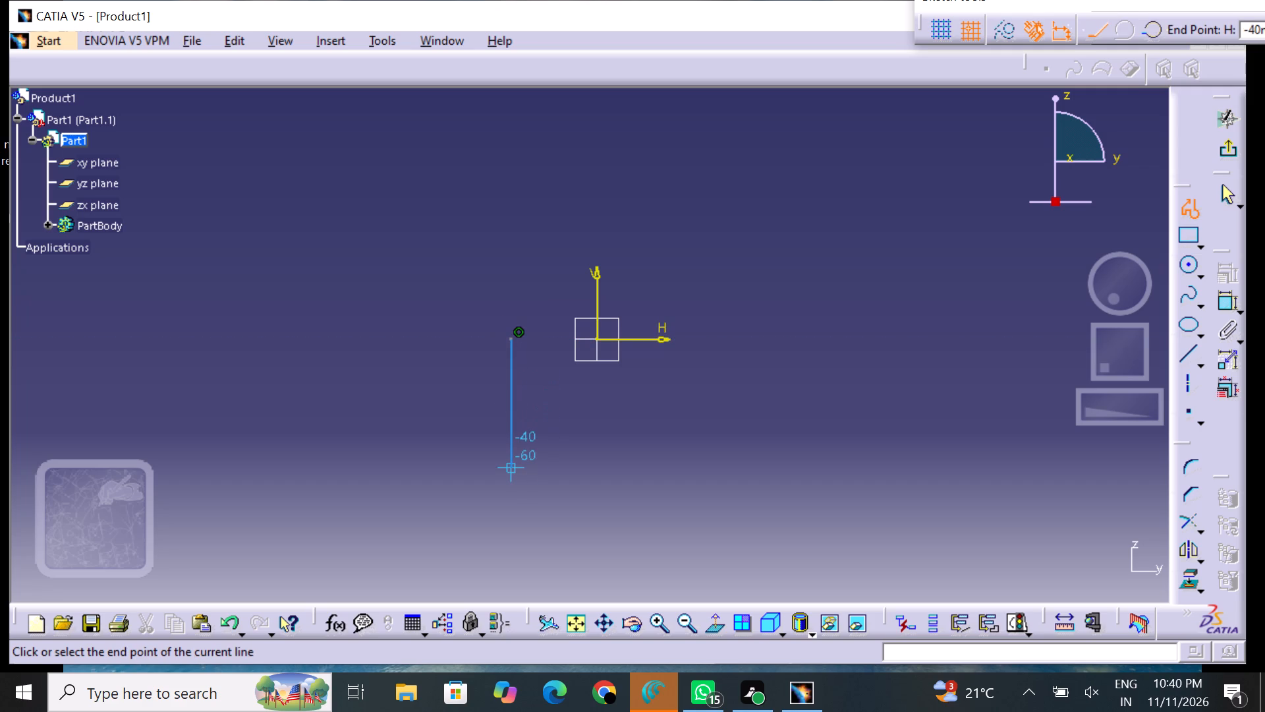
click(507, 471)
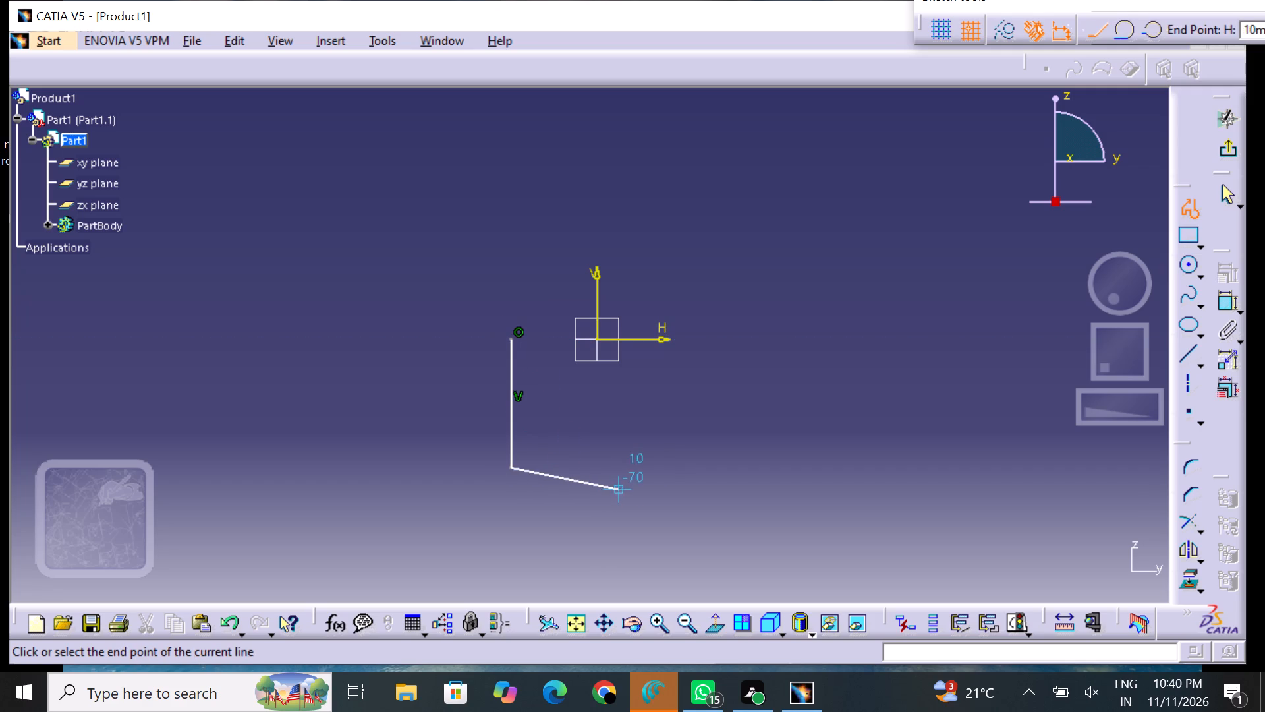
click(669, 470)
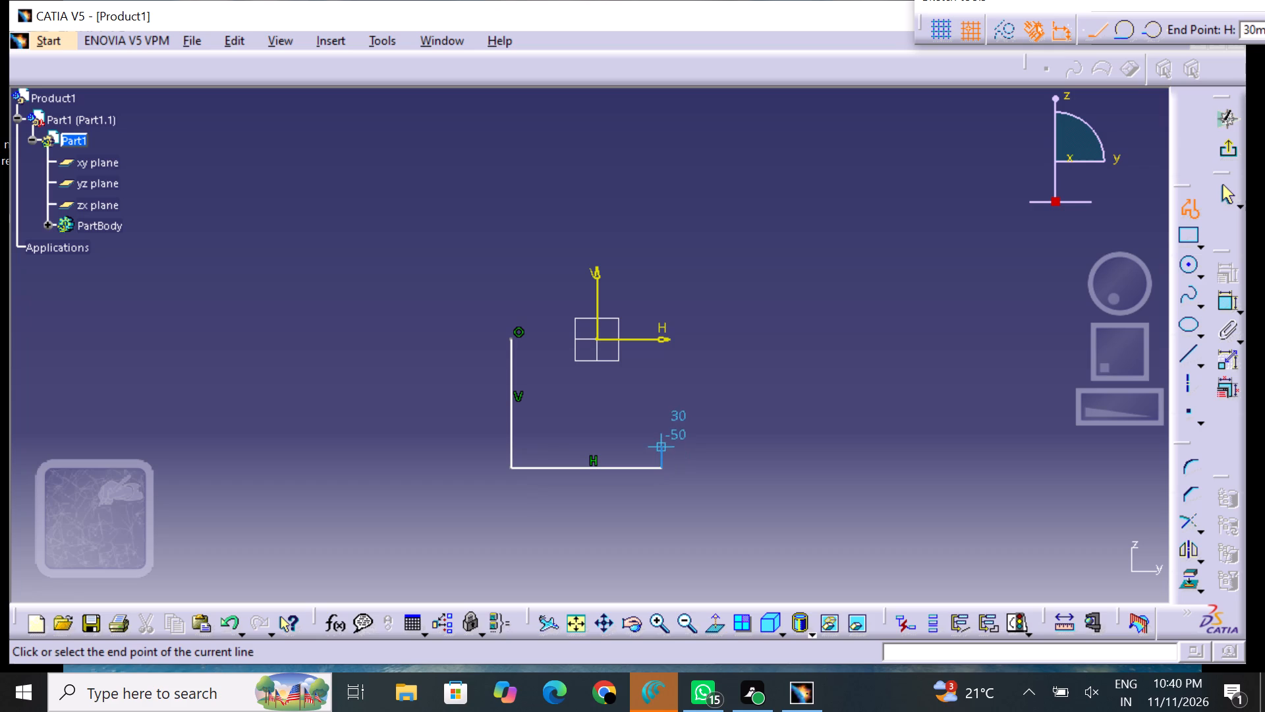
click(663, 426)
click(564, 416)
click(567, 341)
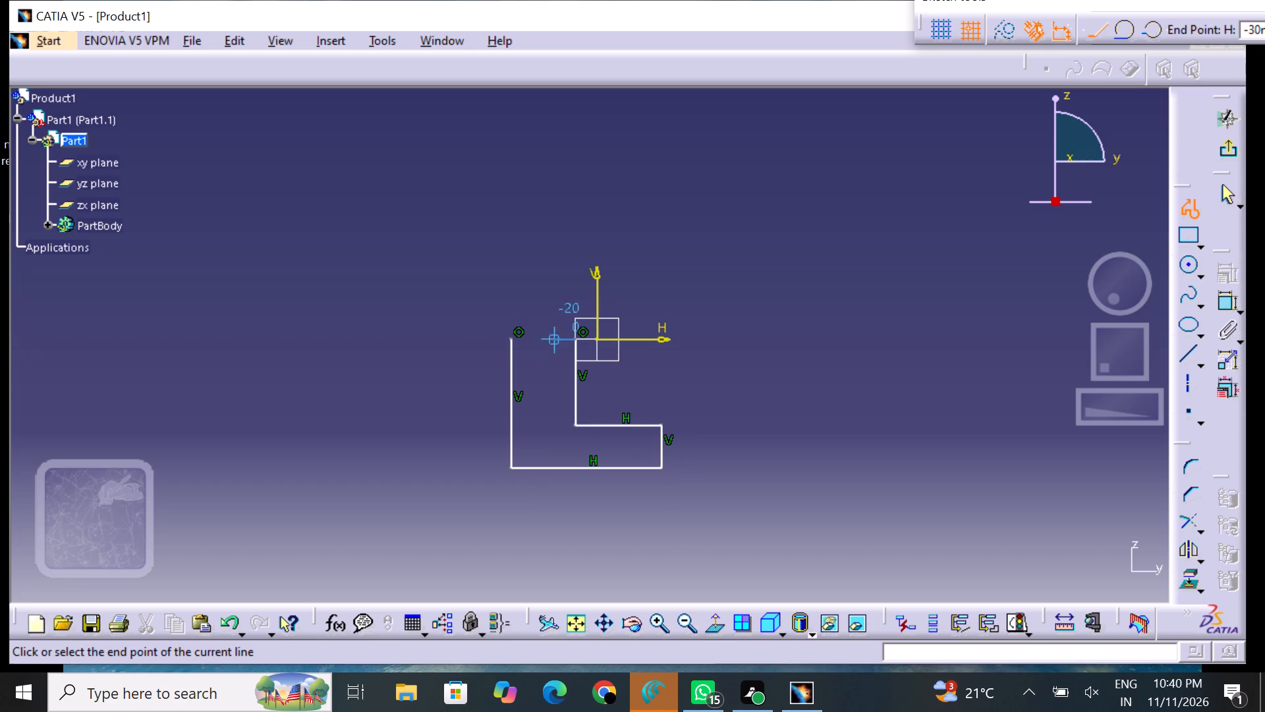
click(506, 339)
click(405, 353)
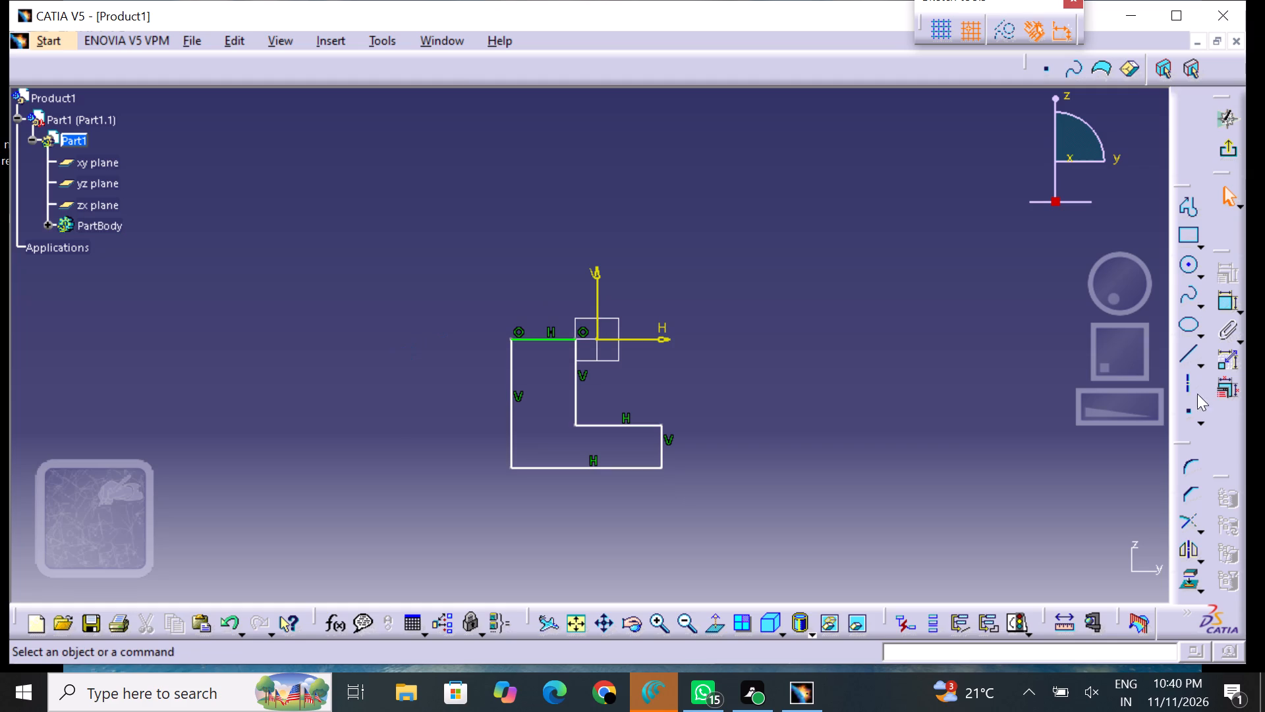
Dimension the L-profile's bottom edge, the short end edge of its foot and its full-height outer vertical edge.
click(1225, 312)
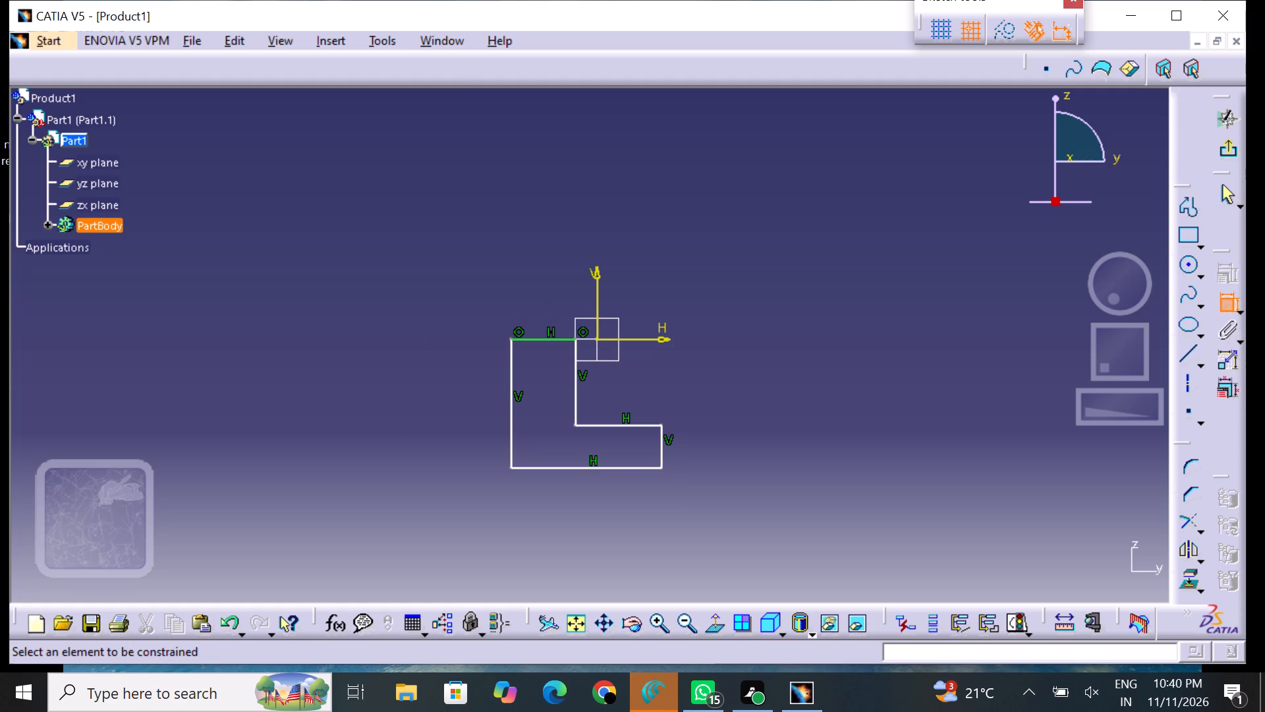
click(589, 463)
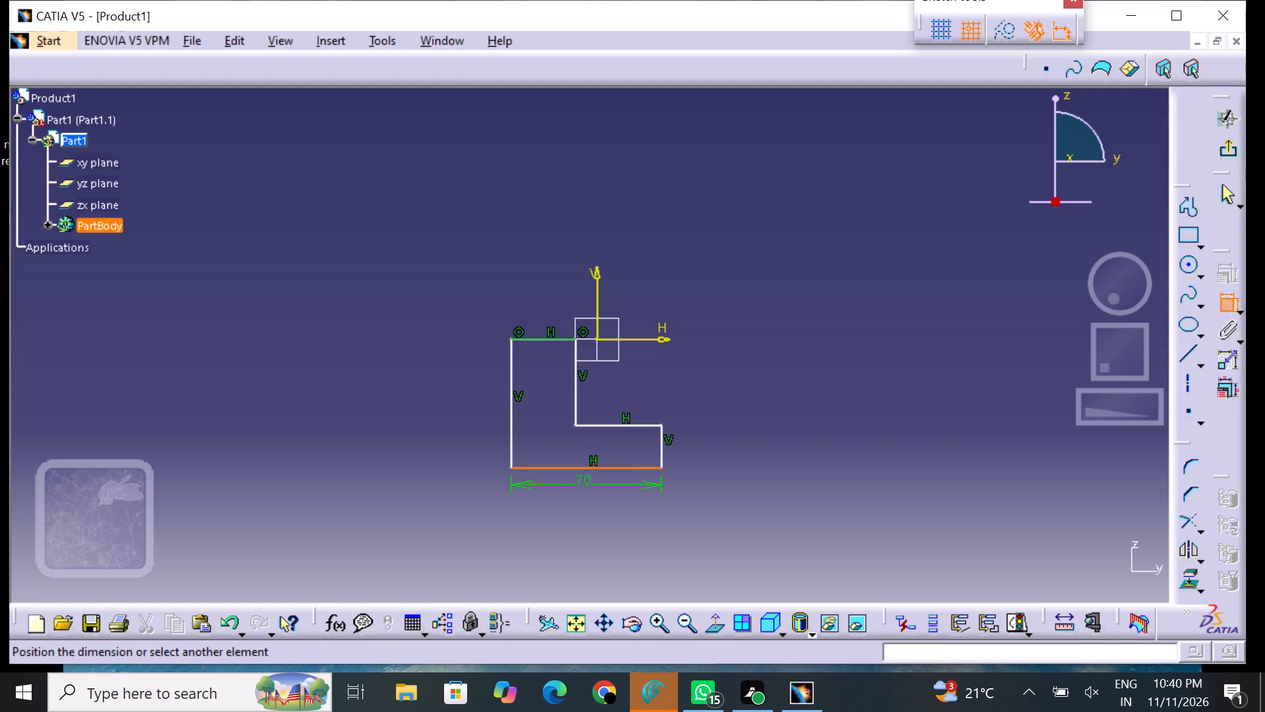
click(583, 485)
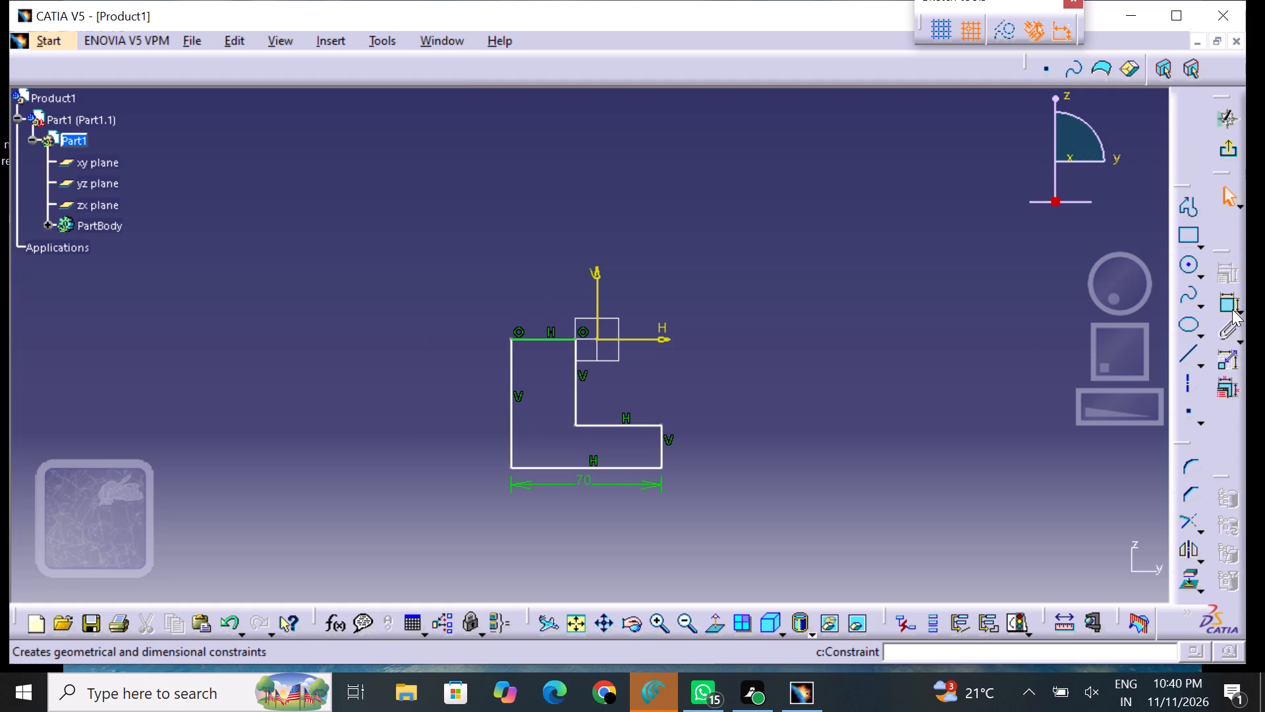
click(1232, 309)
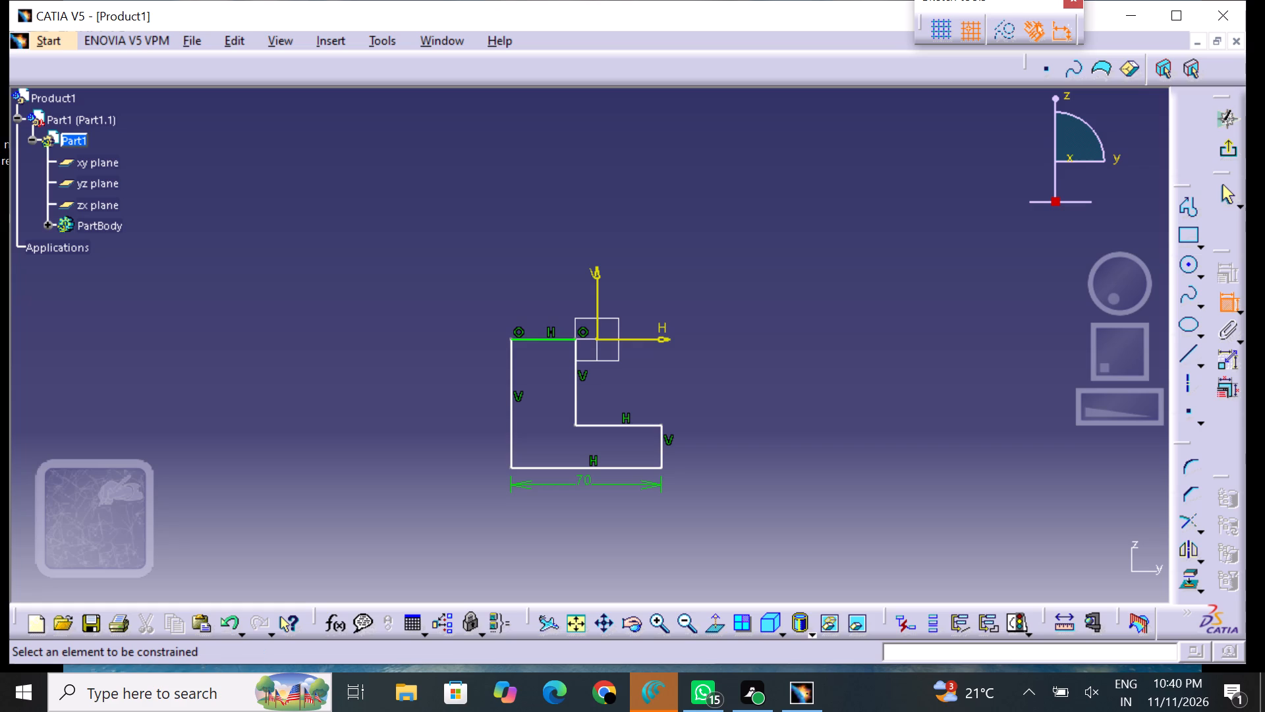
click(660, 447)
click(683, 452)
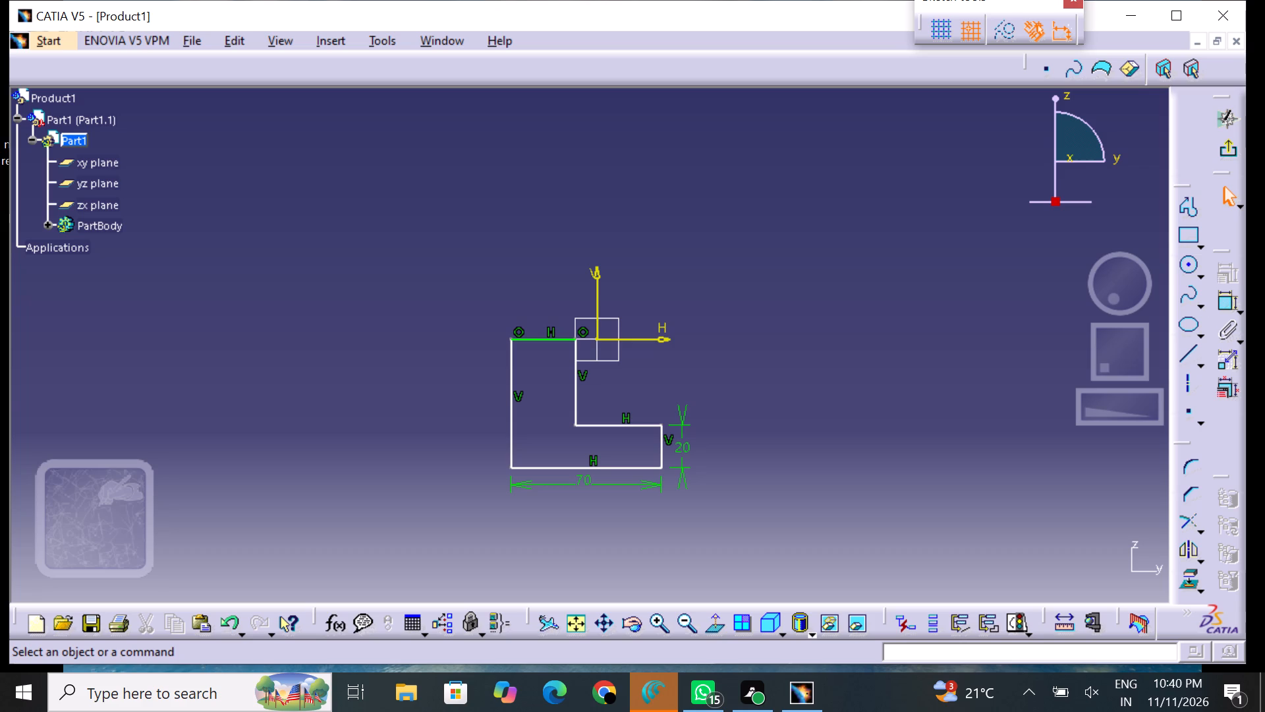
click(1230, 301)
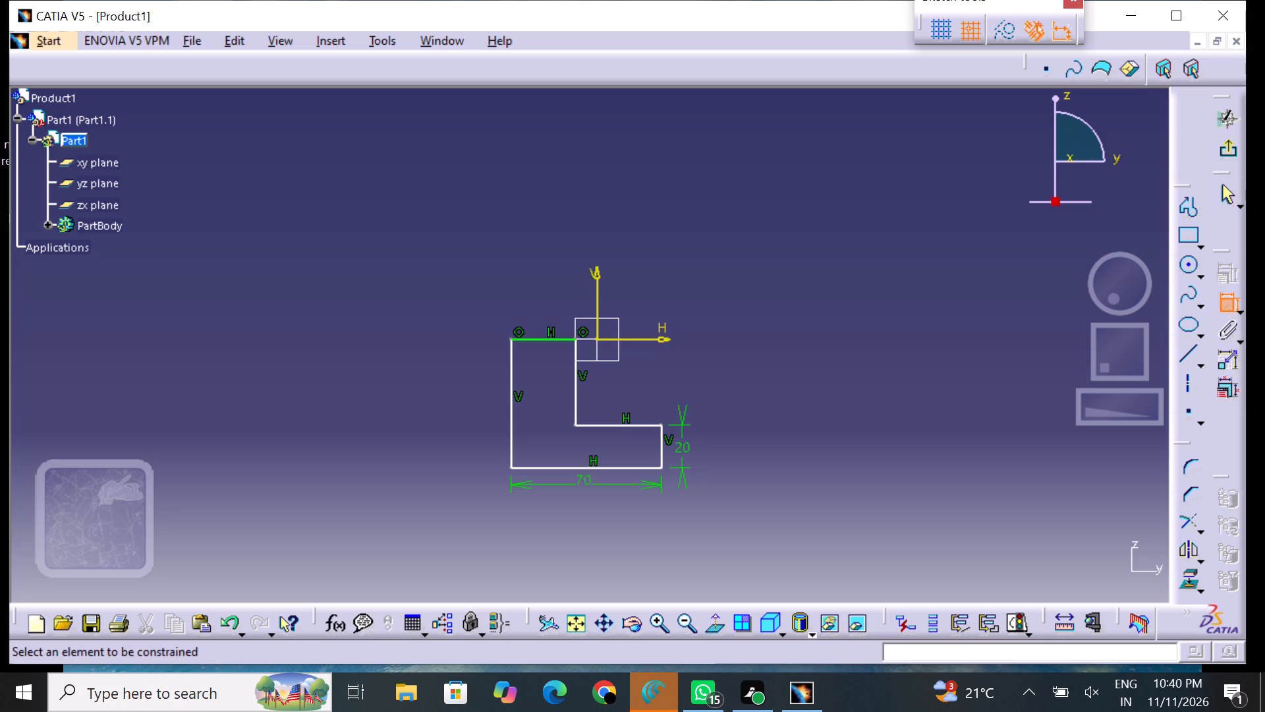
click(507, 421)
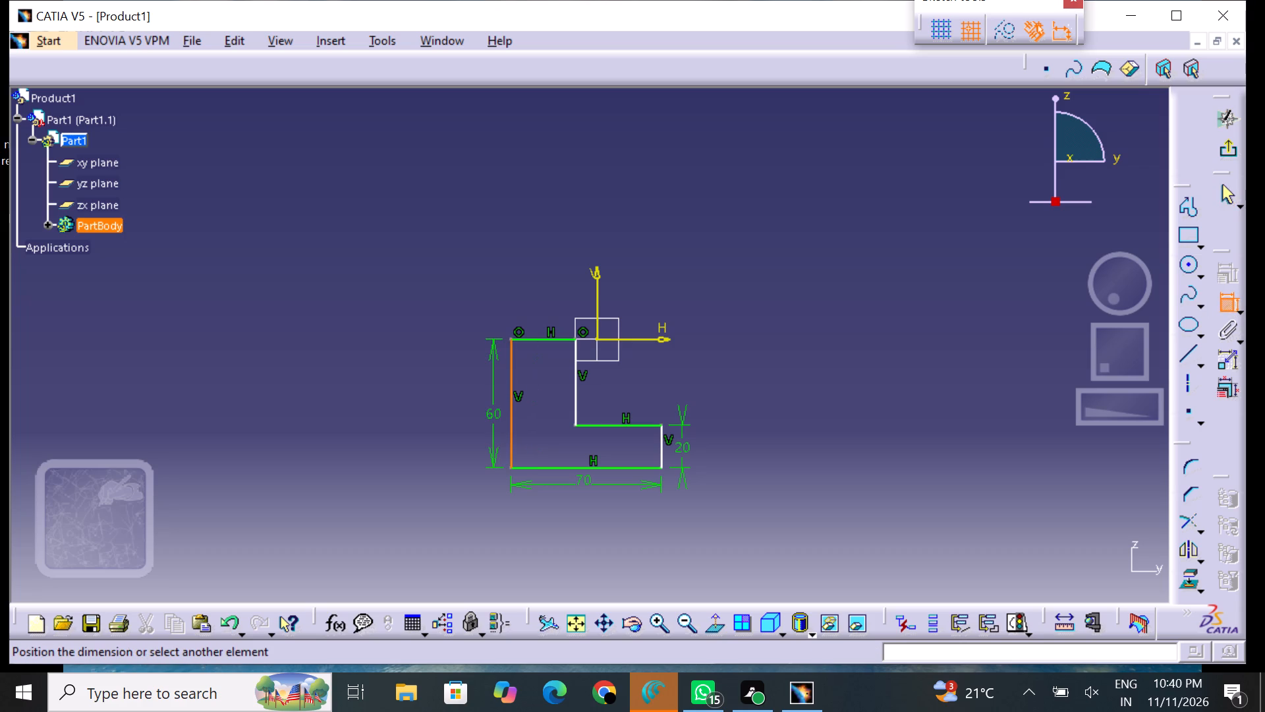
click(480, 416)
click(482, 412)
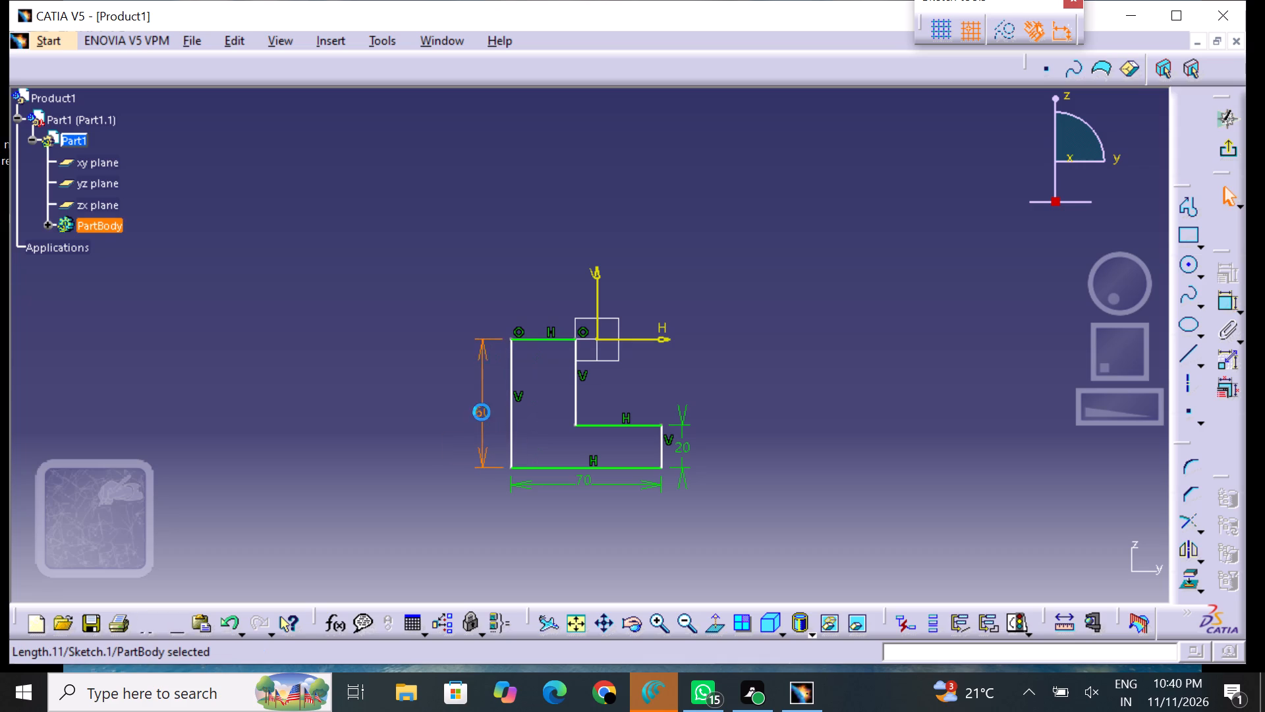
click(349, 398)
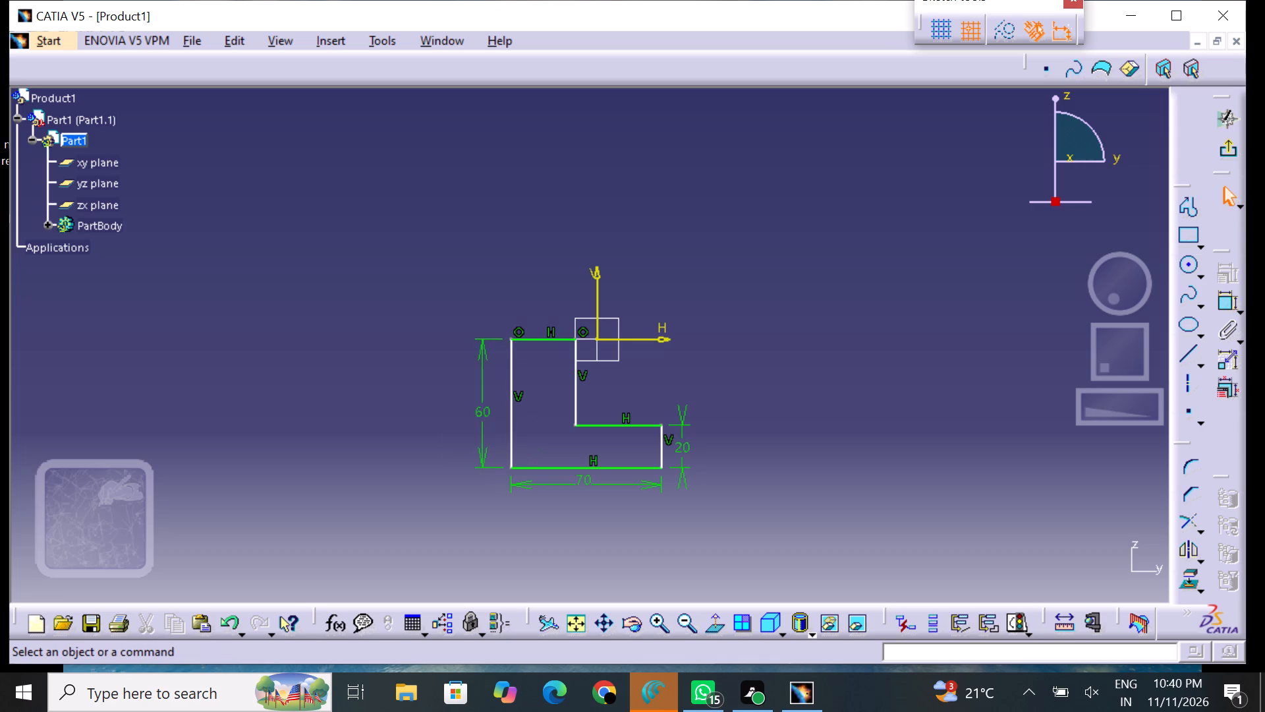
Dimension the top edge of the L-profile's upright and set its length to 35 mm.
click(1225, 311)
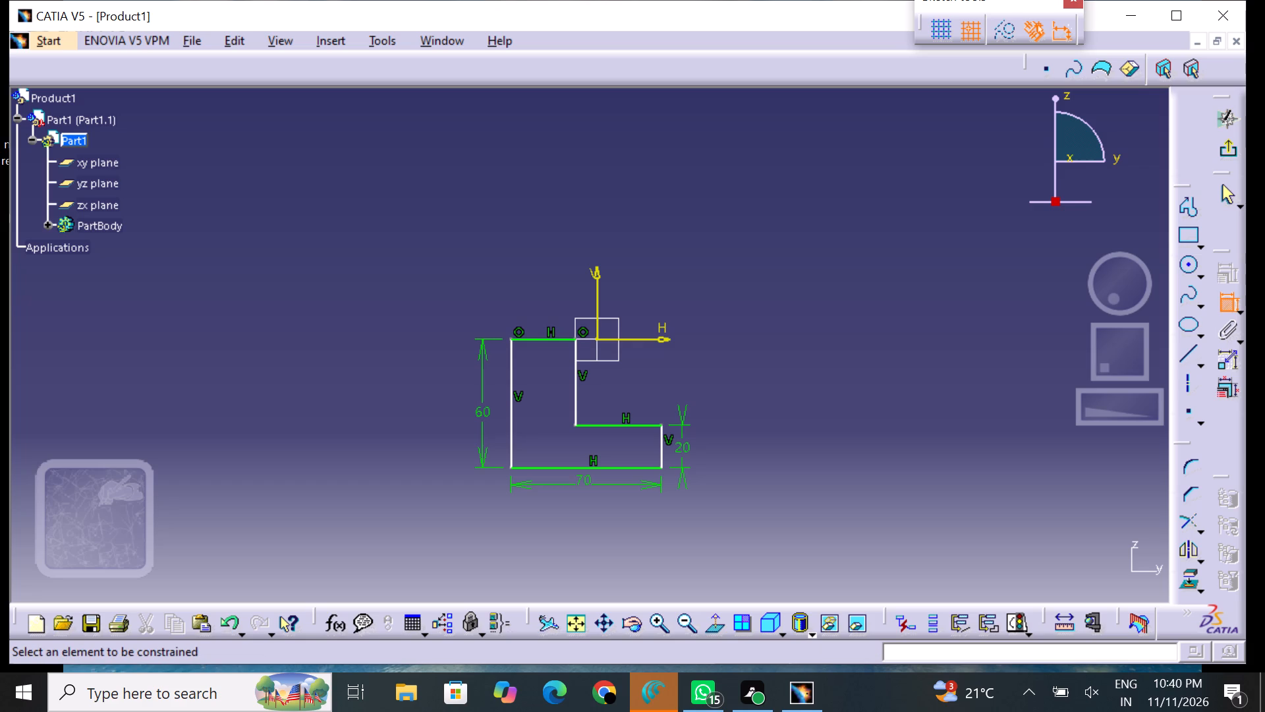
click(537, 337)
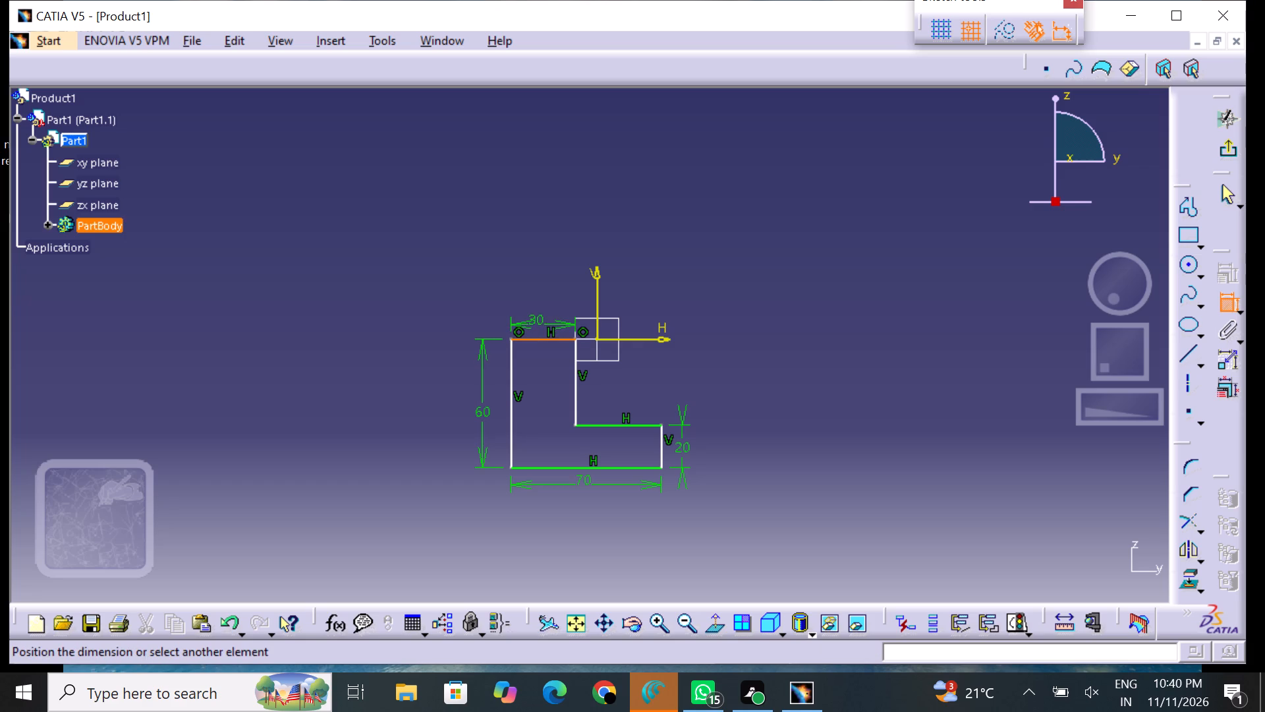
click(536, 322)
double_click(540, 315)
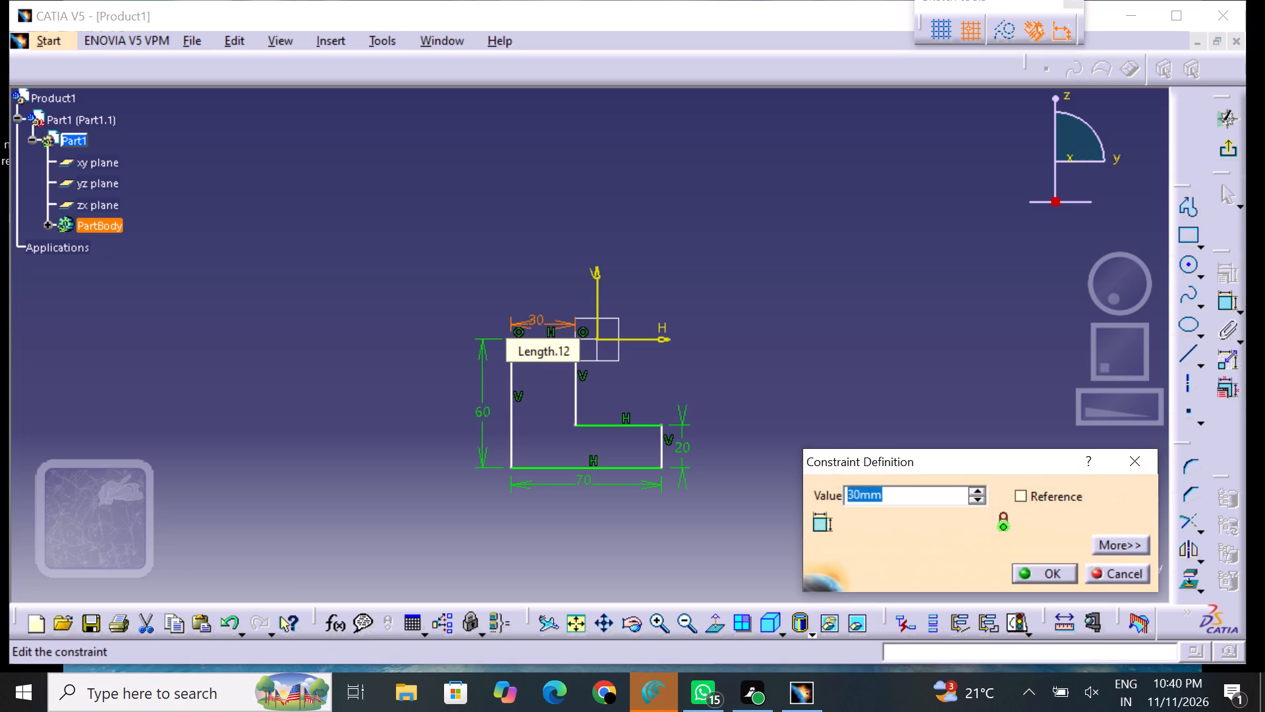
key(BackSpace)
text(35)
key(Return)
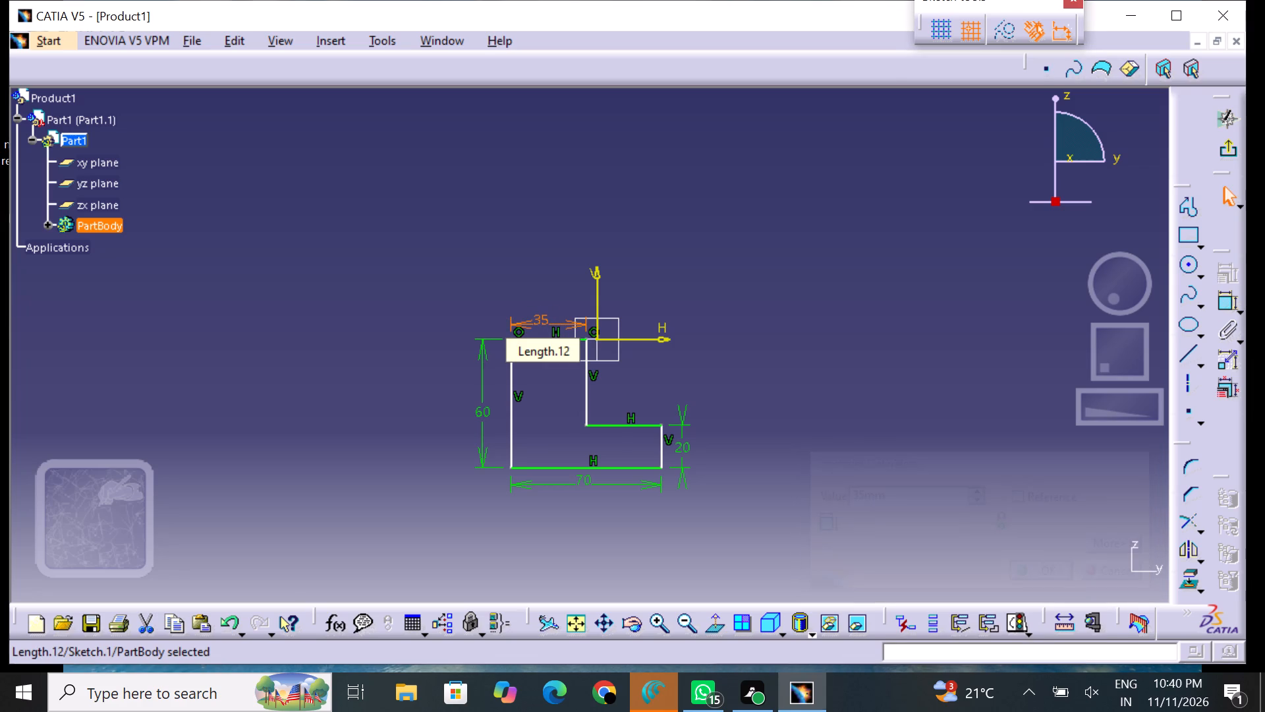
click(714, 396)
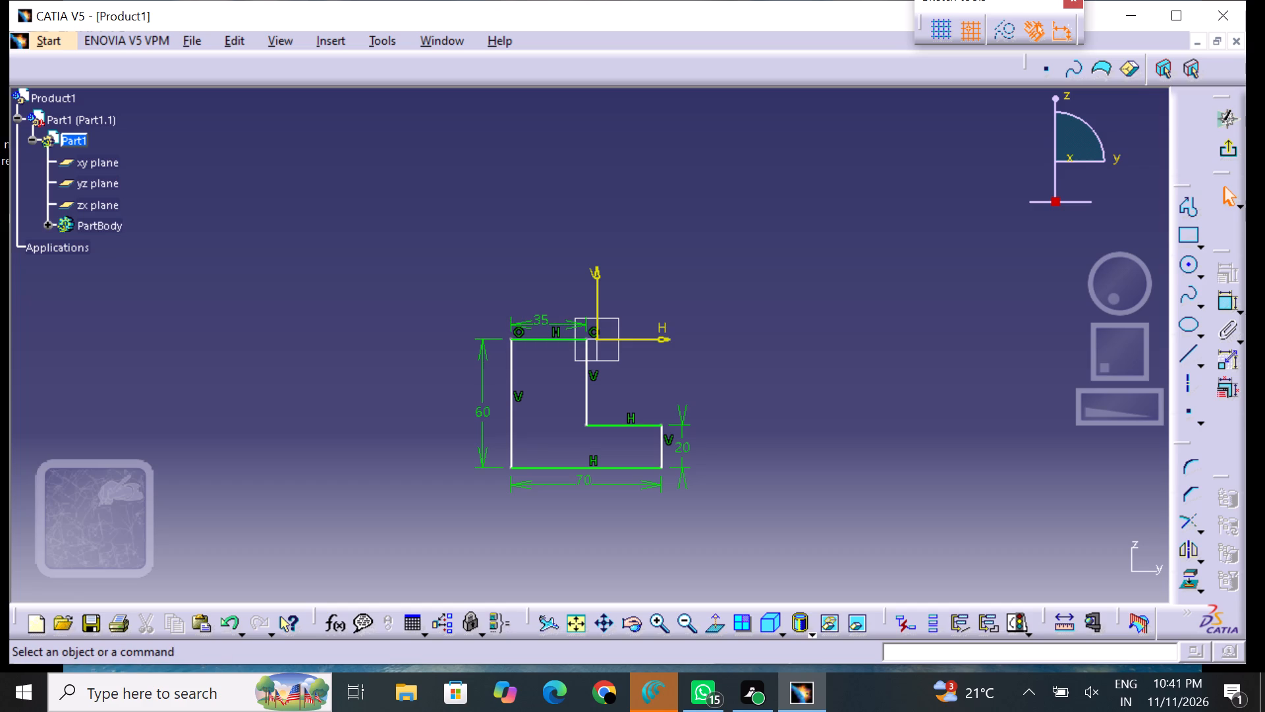
Constrain the two vertical edges of the L-profile's upright as symmetric about the sketch's vertical axis.
click(1229, 307)
click(511, 392)
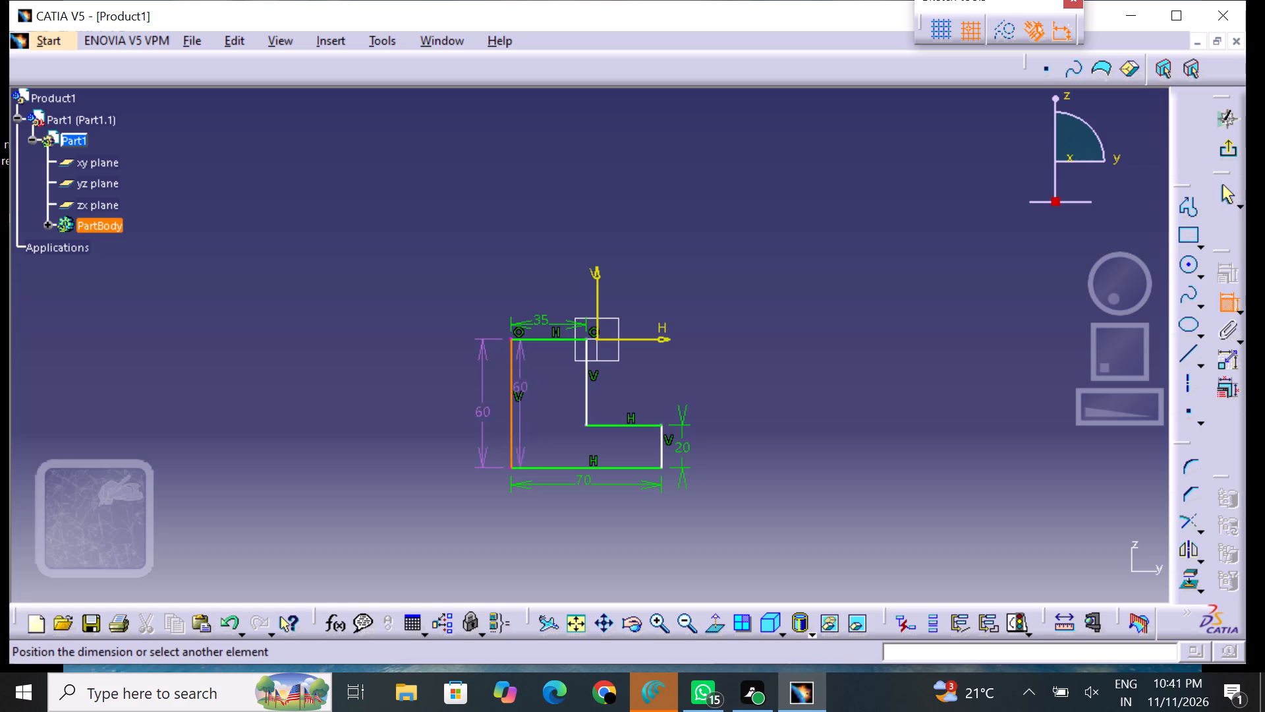
click(586, 394)
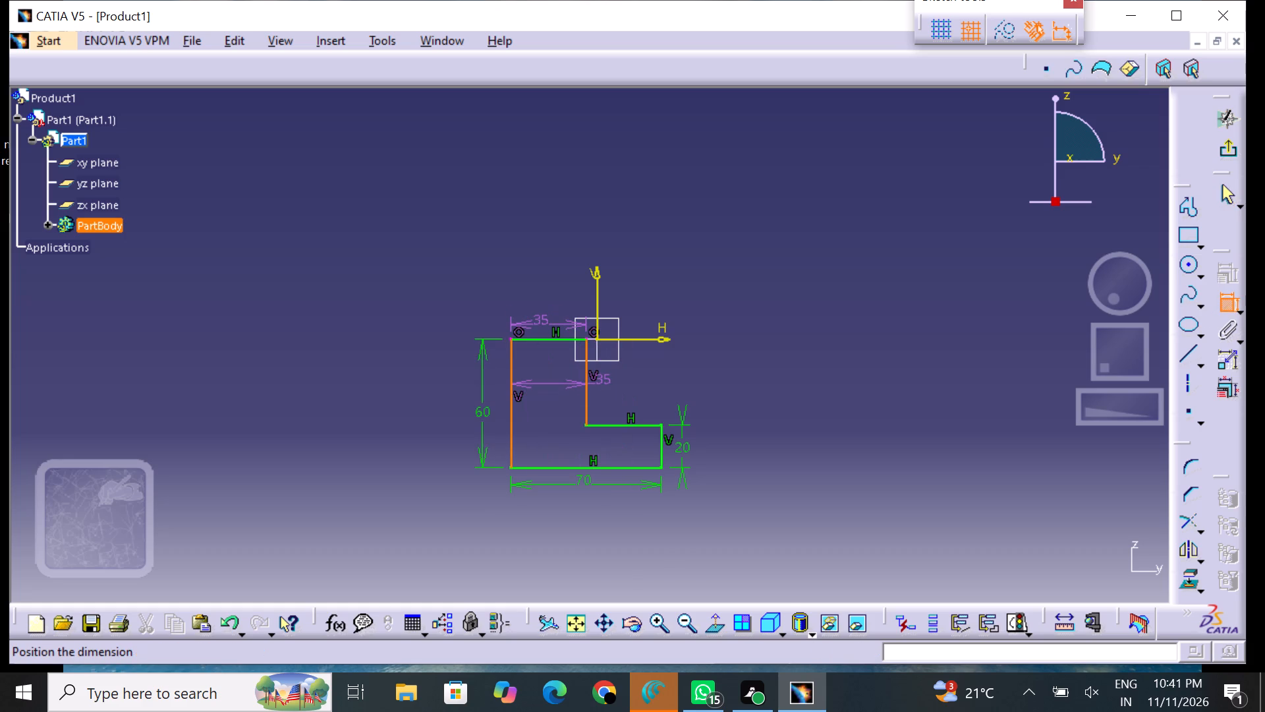
right_click(605, 383)
click(696, 572)
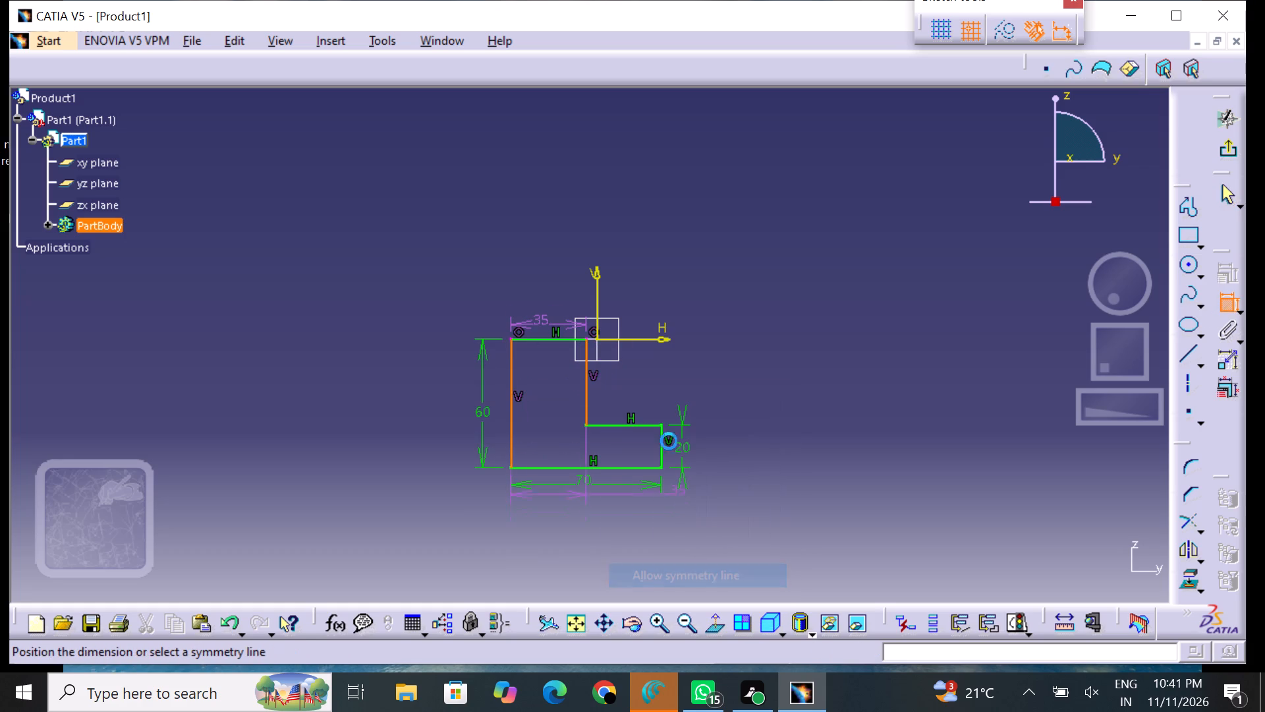
click(600, 294)
click(736, 351)
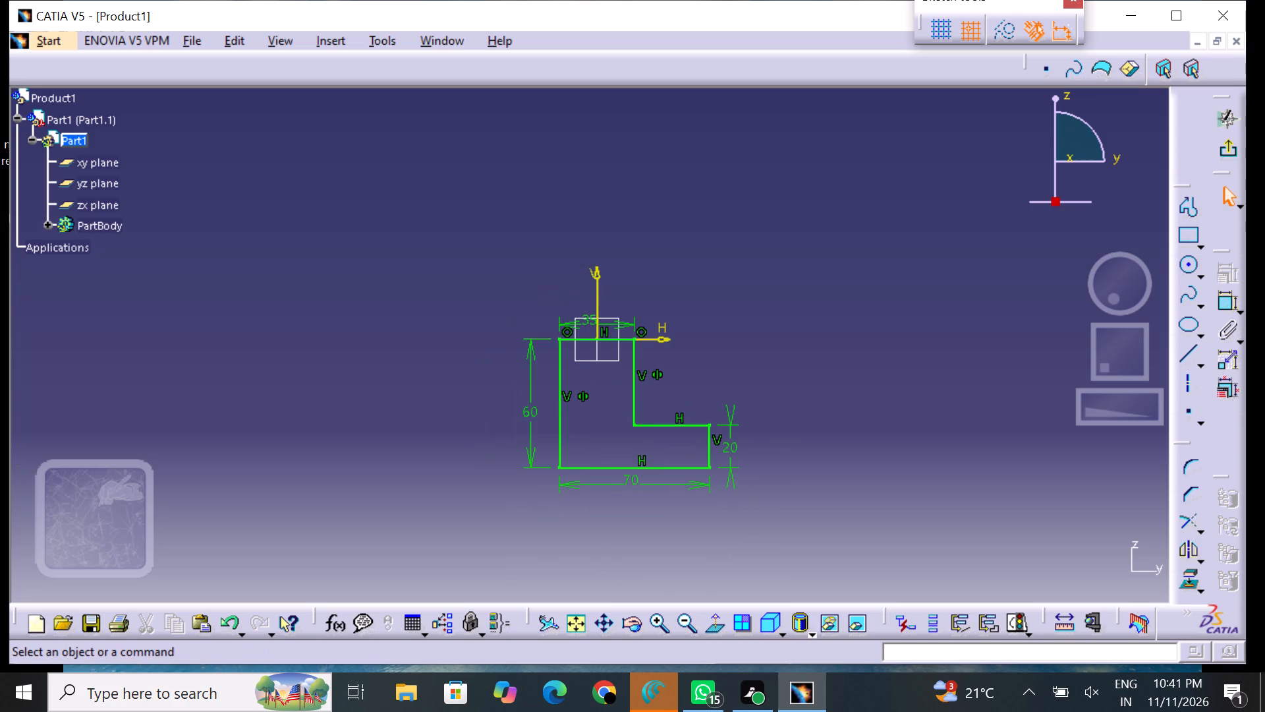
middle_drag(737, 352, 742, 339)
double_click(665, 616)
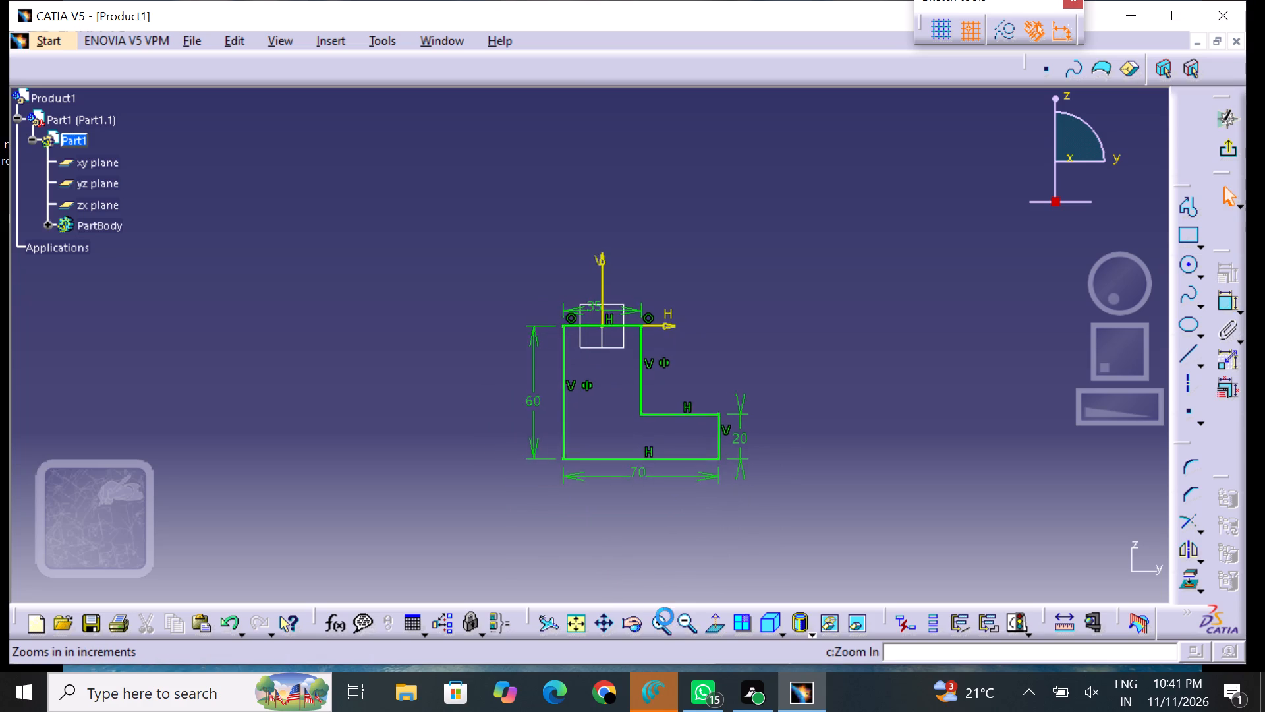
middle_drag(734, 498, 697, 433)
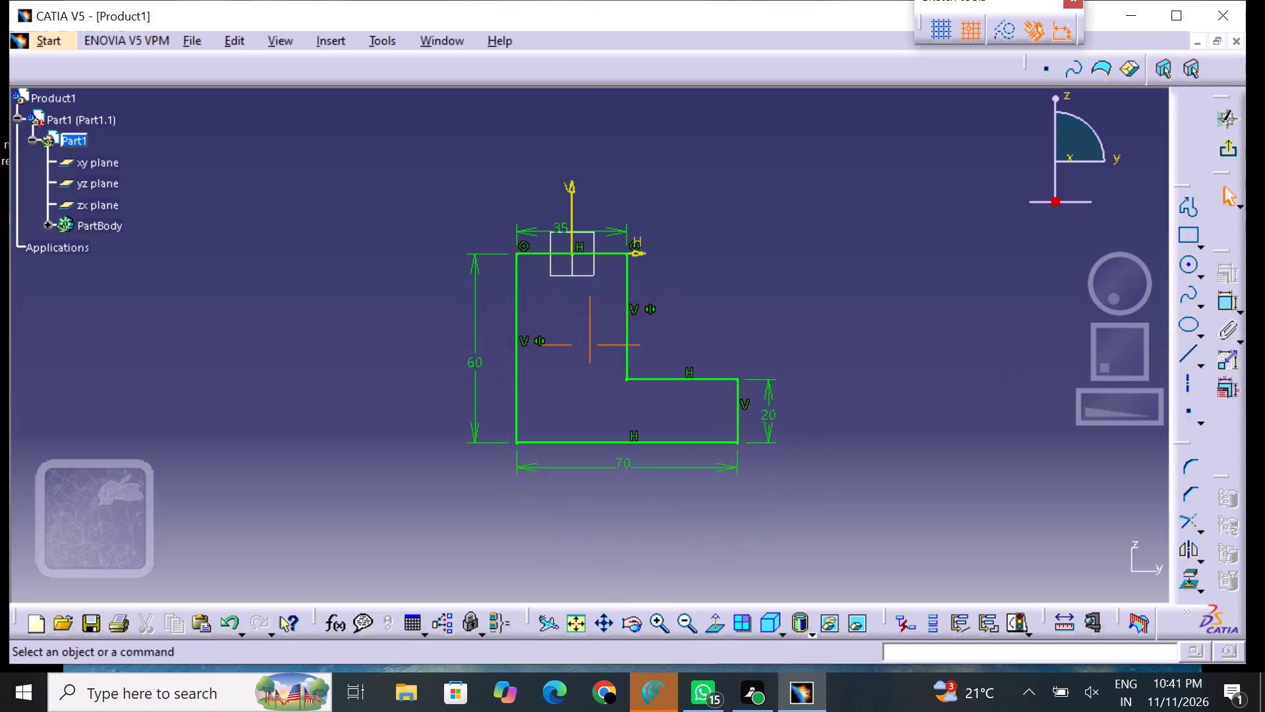
Exit the L-profile sketch and extrude it as a pad 90 mm long.
click(662, 618)
middle_drag(645, 433, 648, 433)
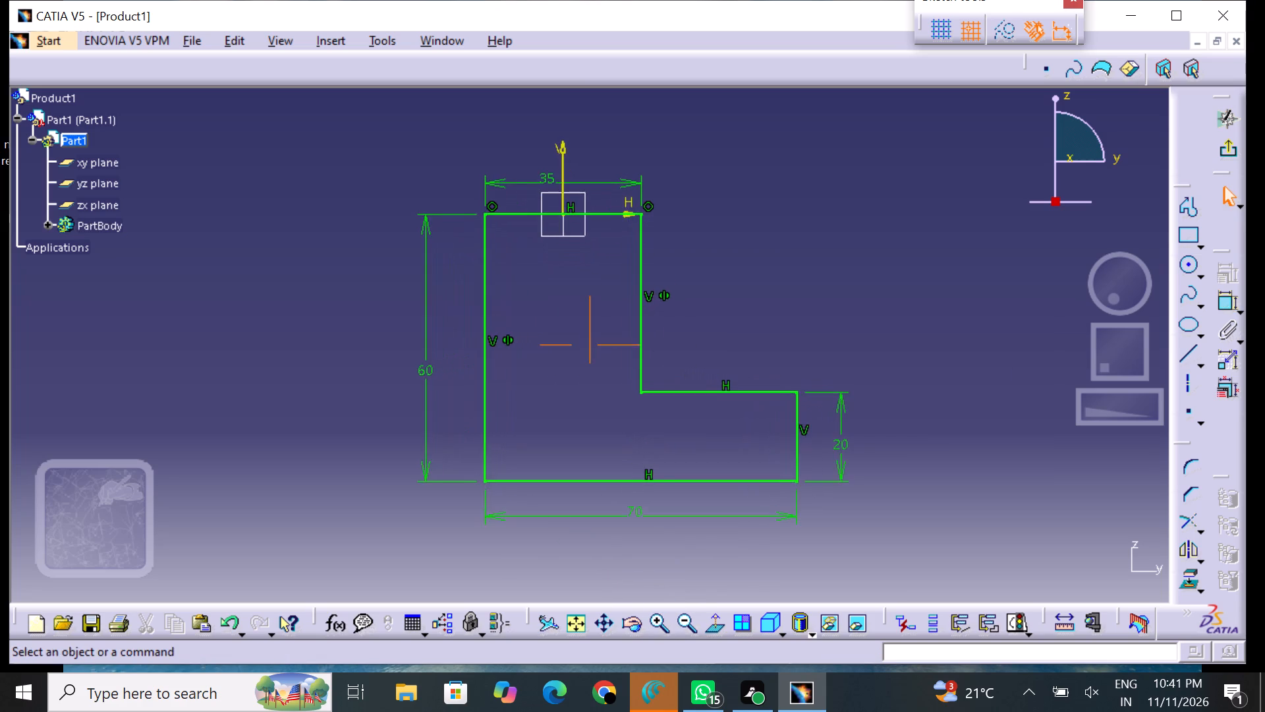
middle_drag(648, 433, 613, 439)
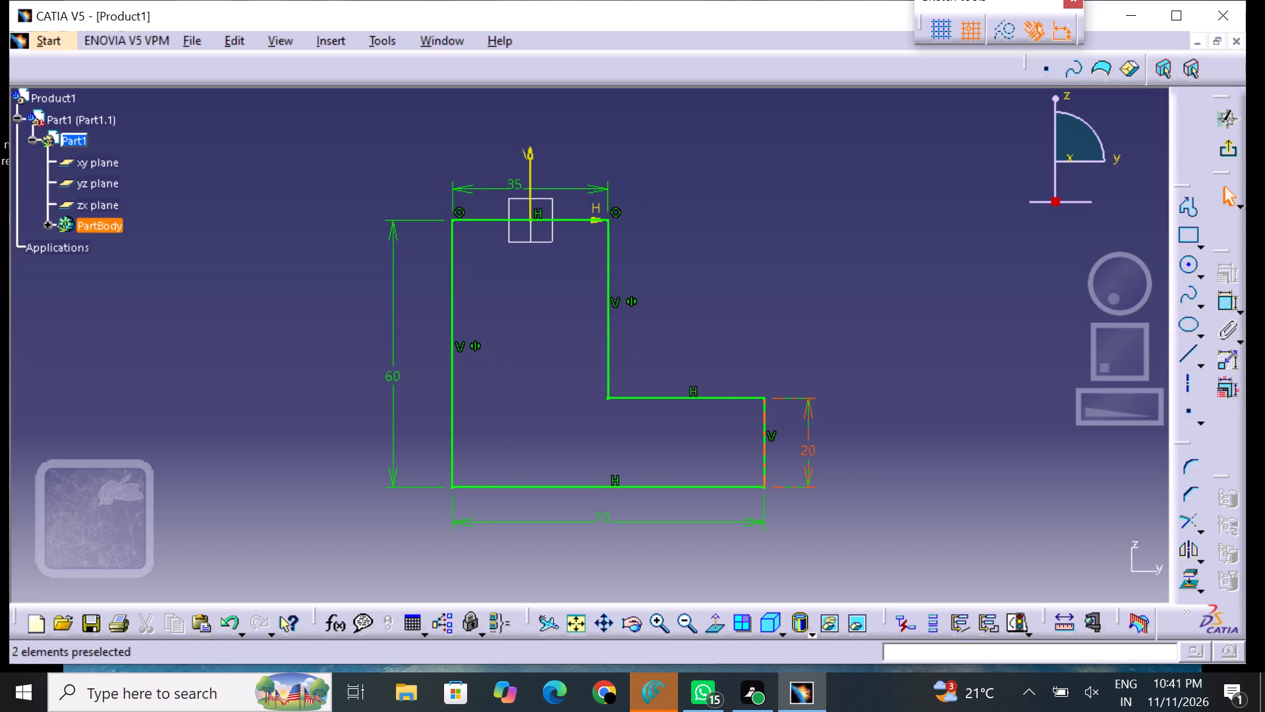
click(1216, 152)
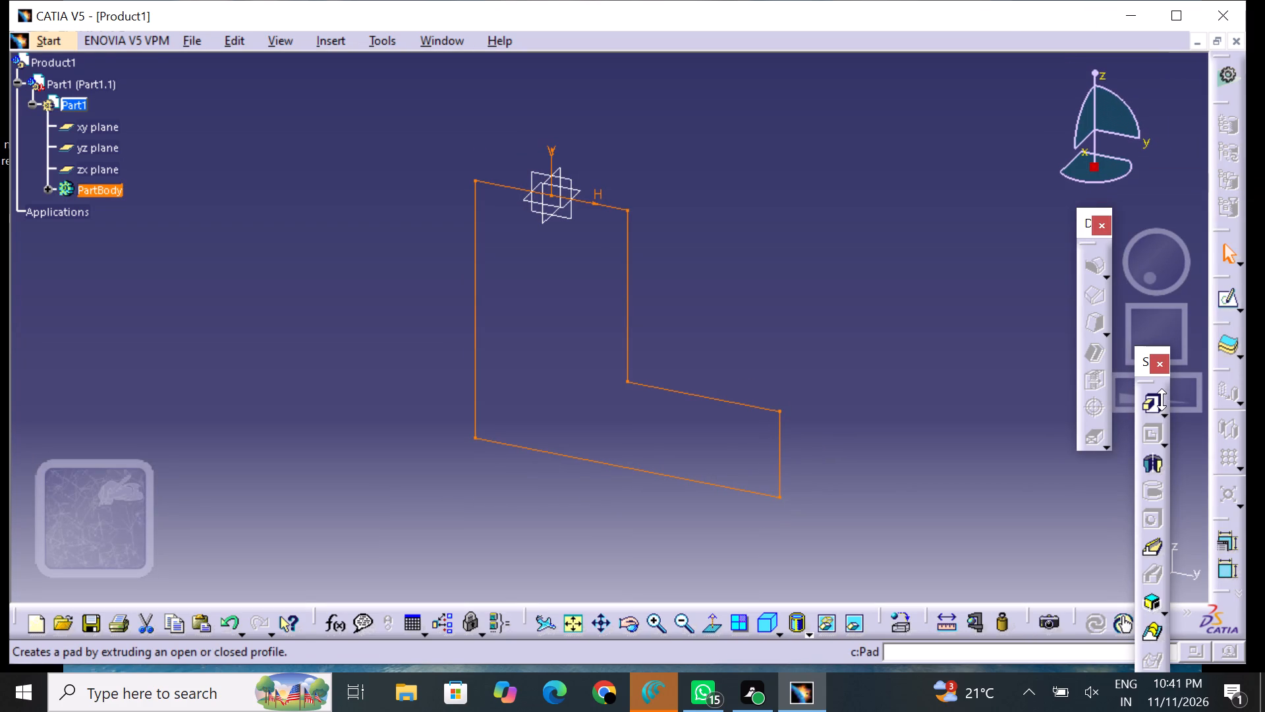
click(1160, 400)
click(1173, 415)
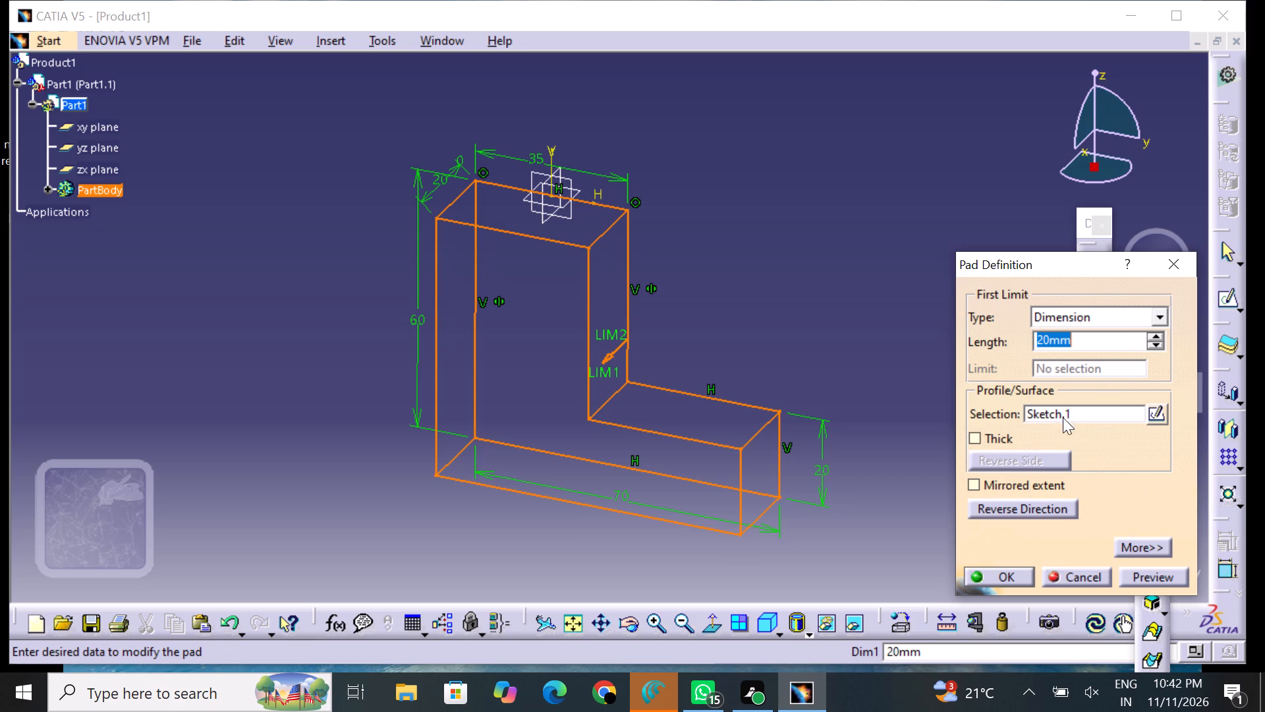
key(BackSpace)
text(90)
key(Return)
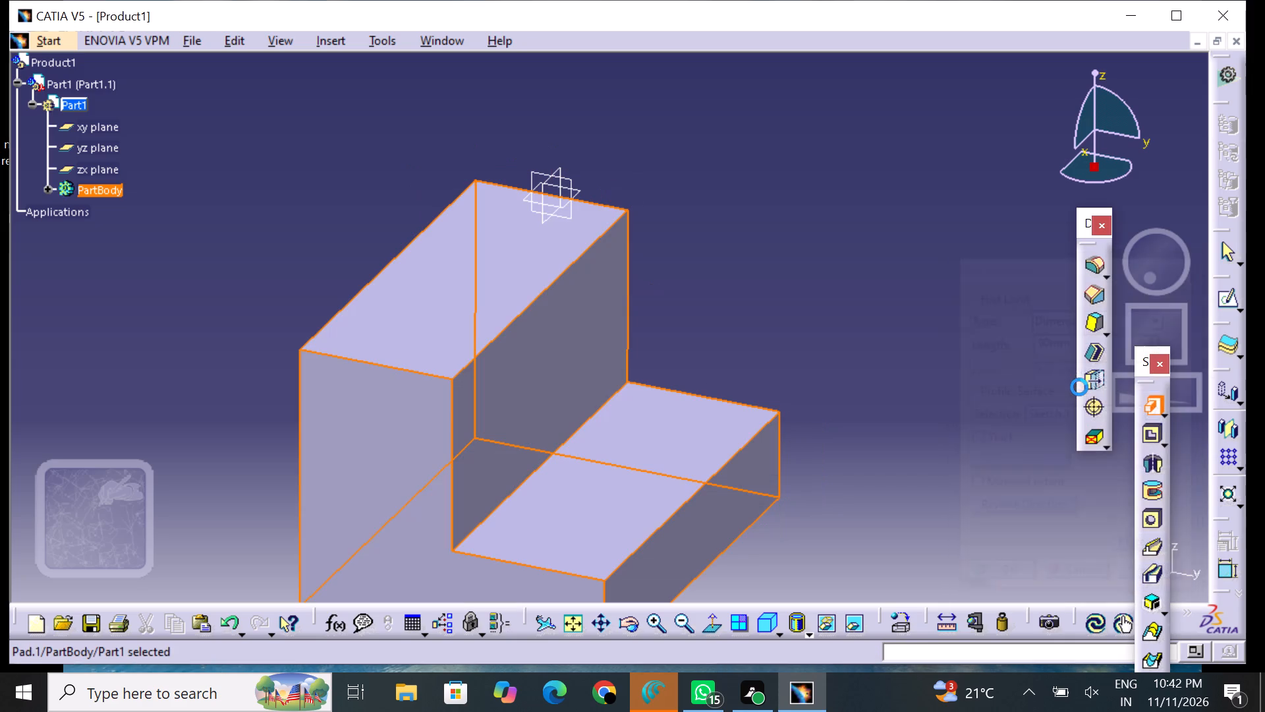
middle_drag(696, 386, 736, 309)
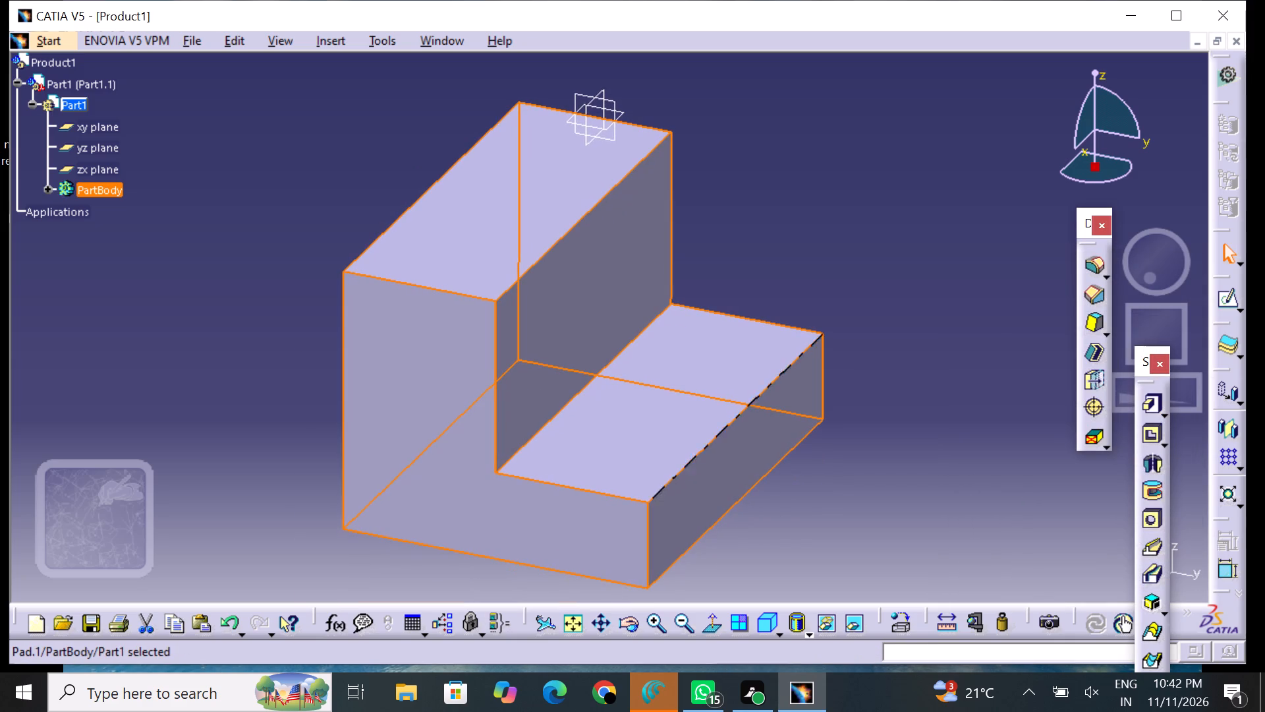
click(911, 463)
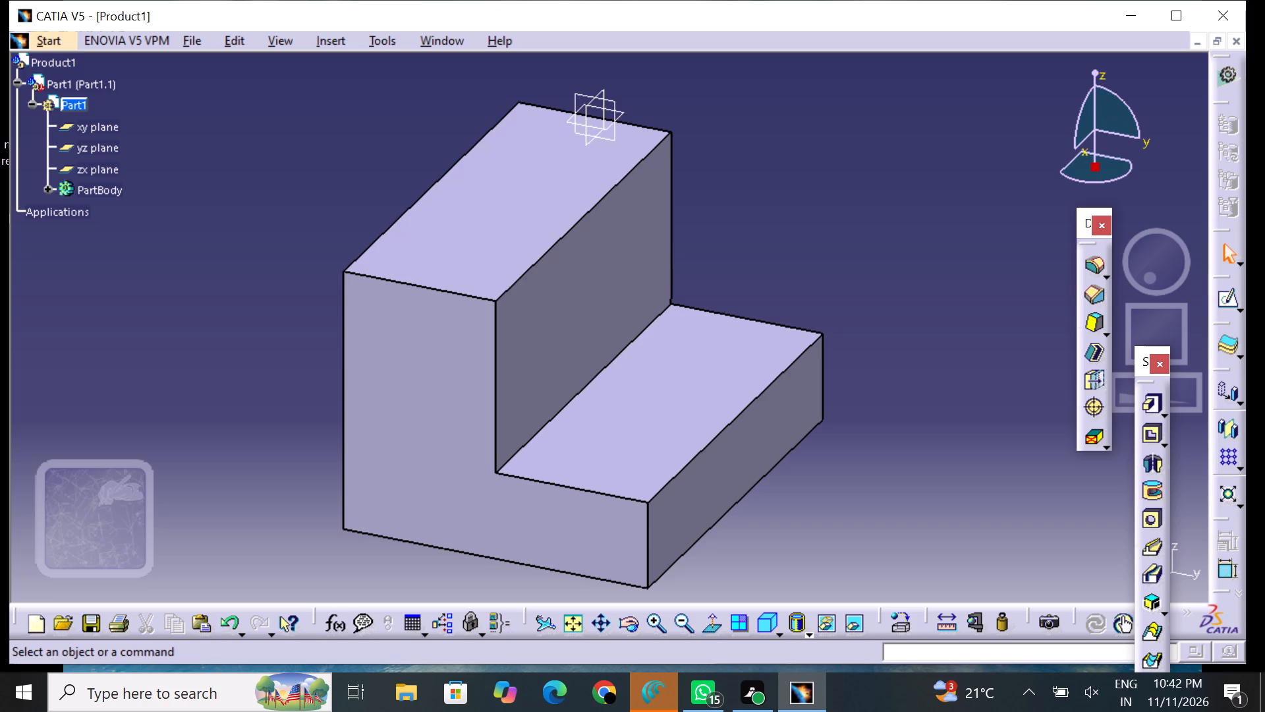
Reverse the extrusion direction of the L-shaped pad.
double_click(442, 458)
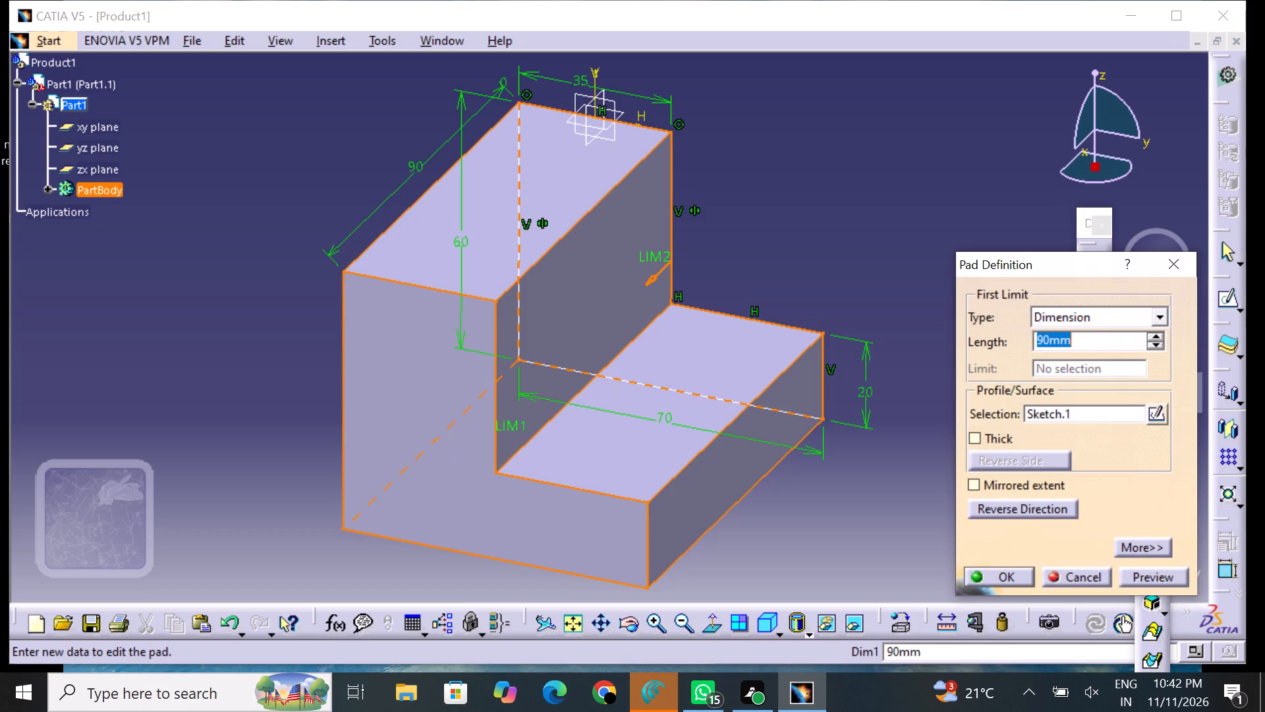
click(1015, 508)
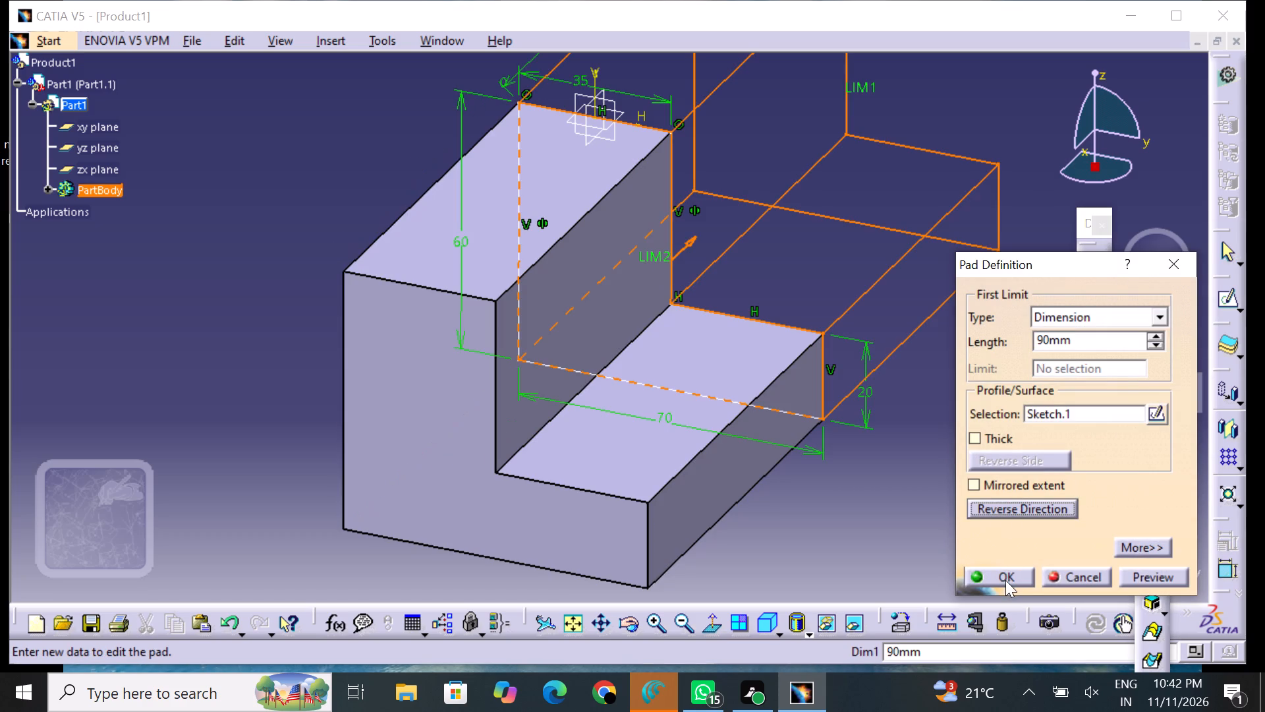
click(1005, 580)
click(885, 552)
On the top face of the foot, sketch a circle about 20 mm in diameter centred at H -20, V 30.
middle_drag(727, 435, 703, 449)
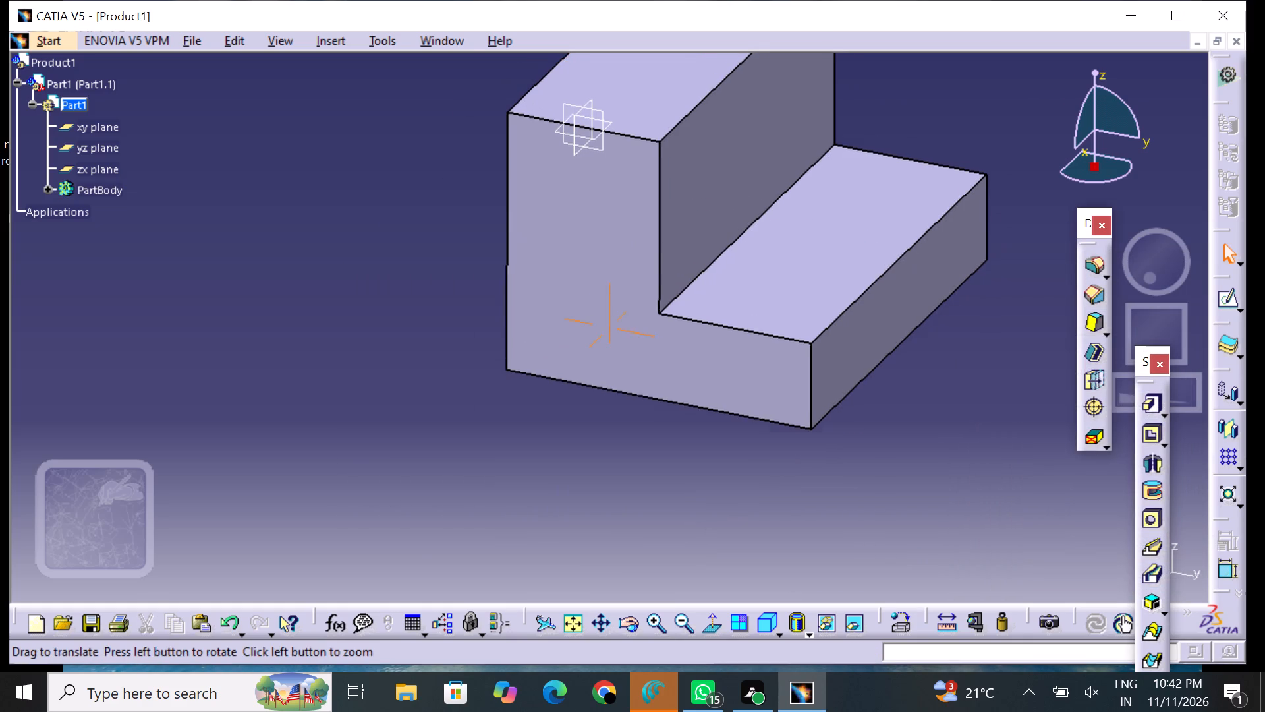
middle_drag(703, 449, 501, 529)
middle_drag(634, 352, 646, 419)
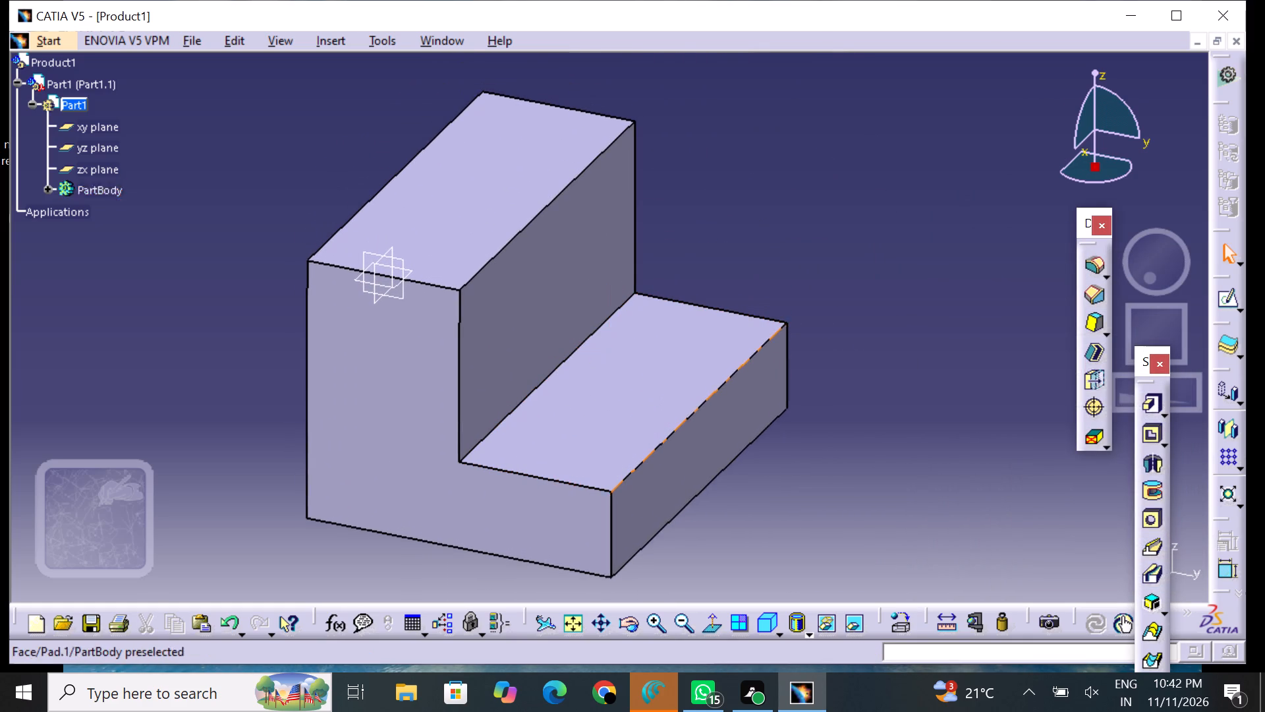
middle_drag(889, 401, 902, 432)
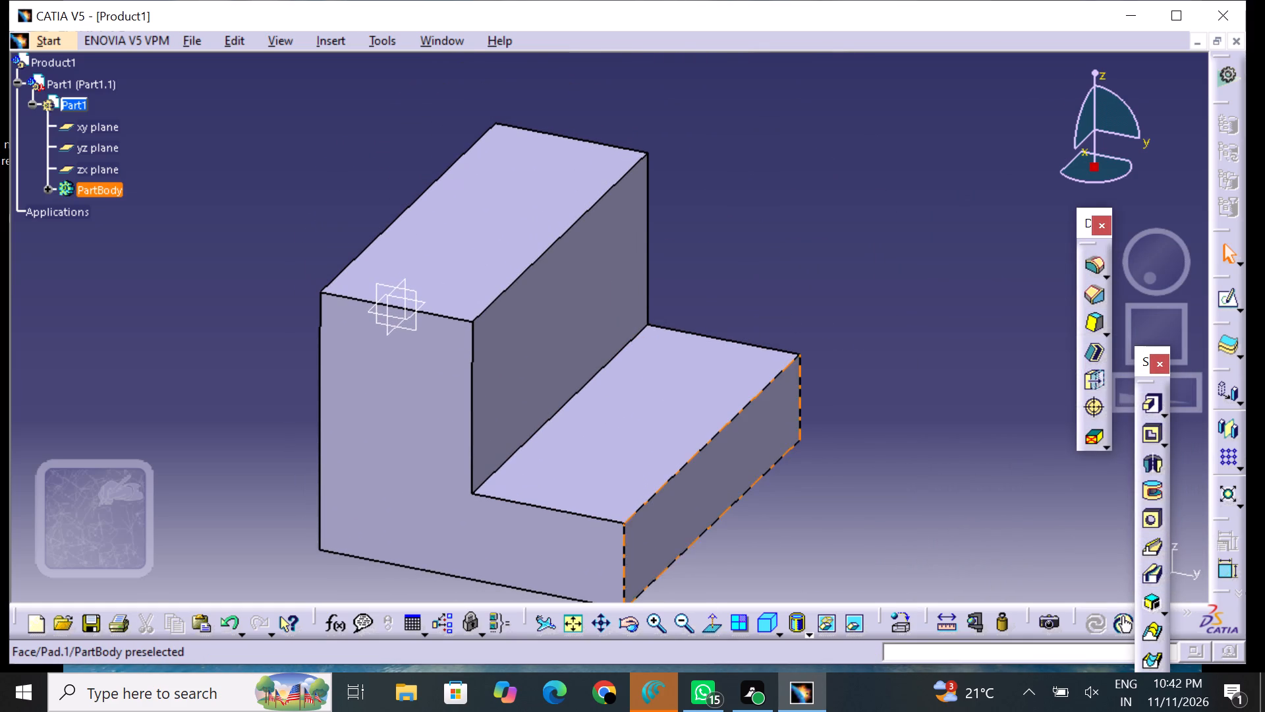
click(628, 456)
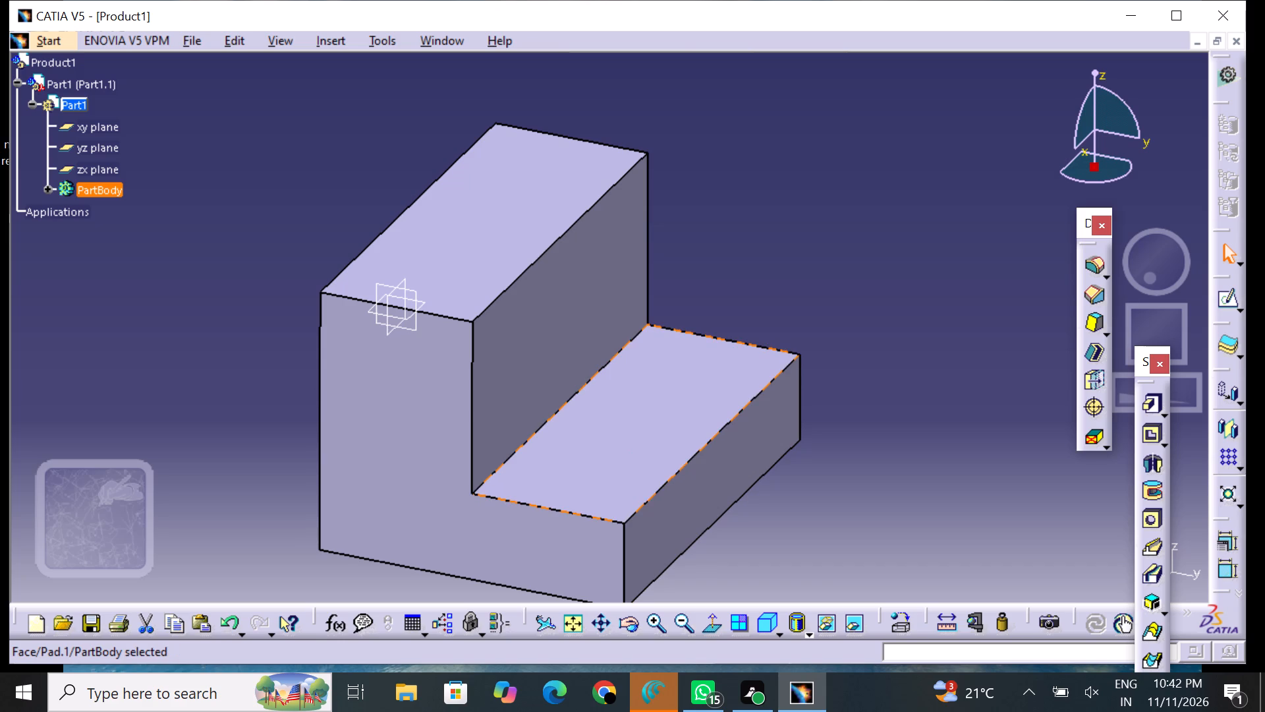
click(1229, 299)
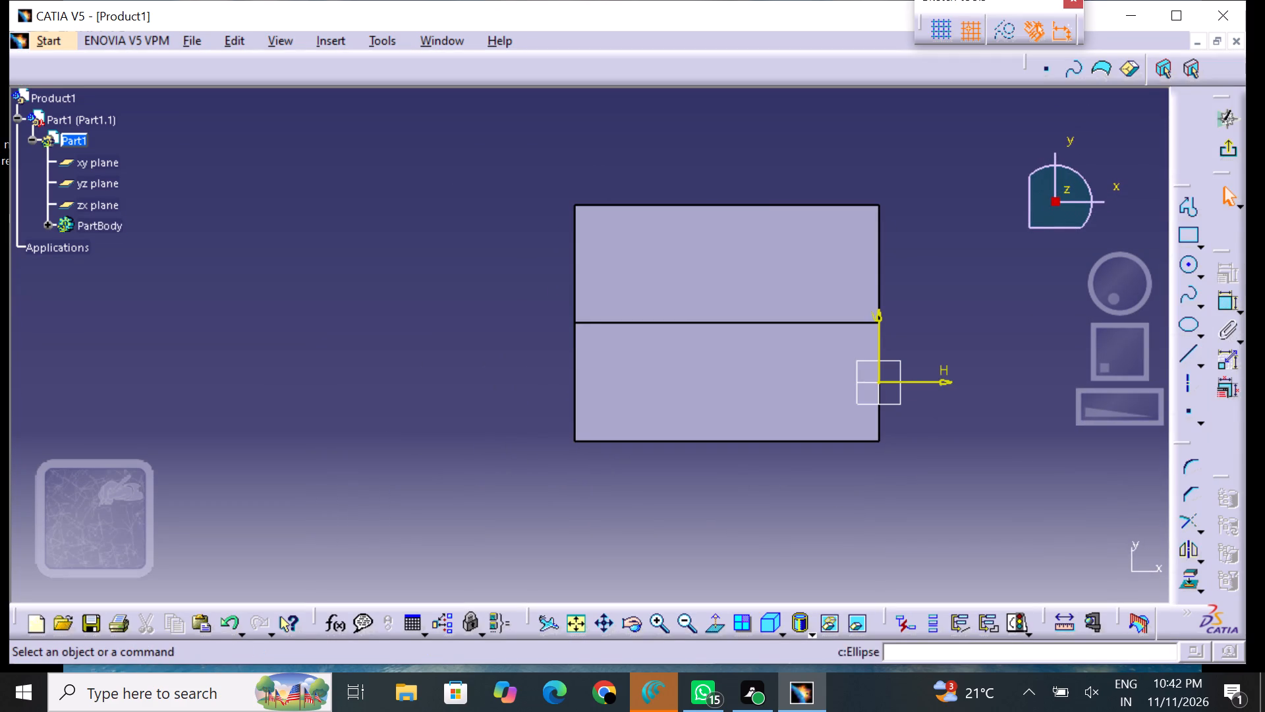
middle_drag(965, 371, 884, 400)
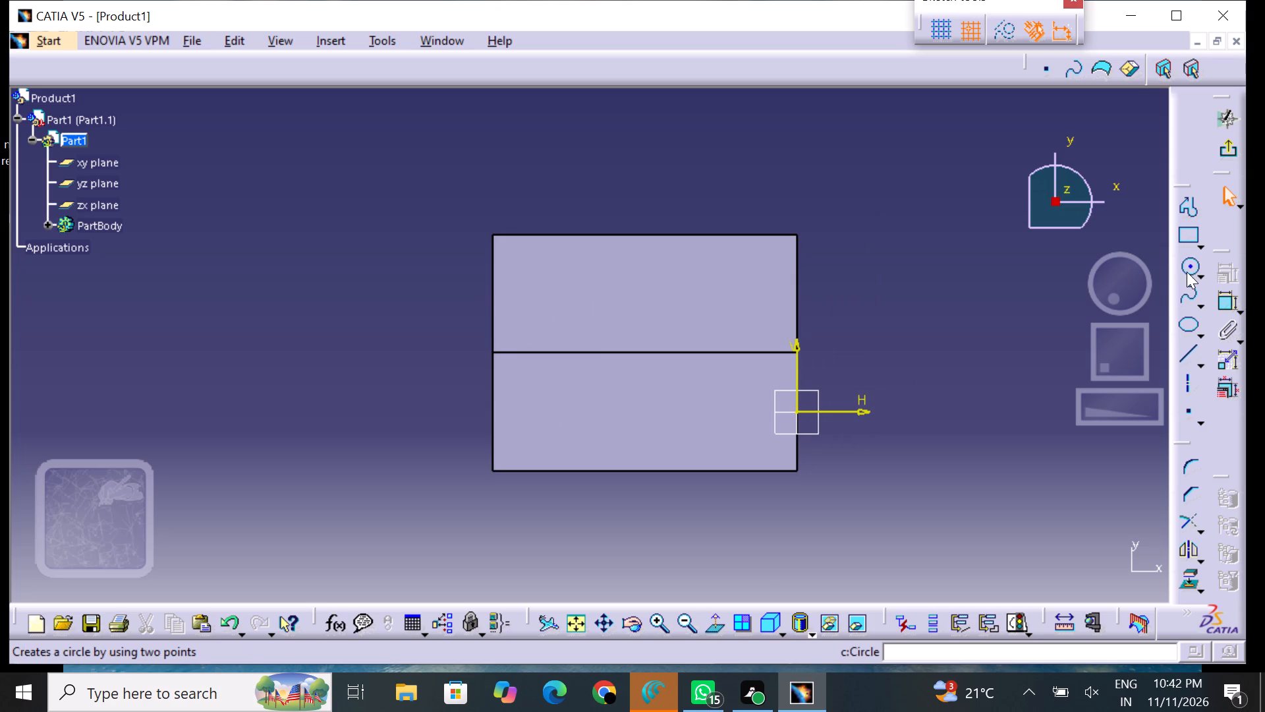
click(1187, 272)
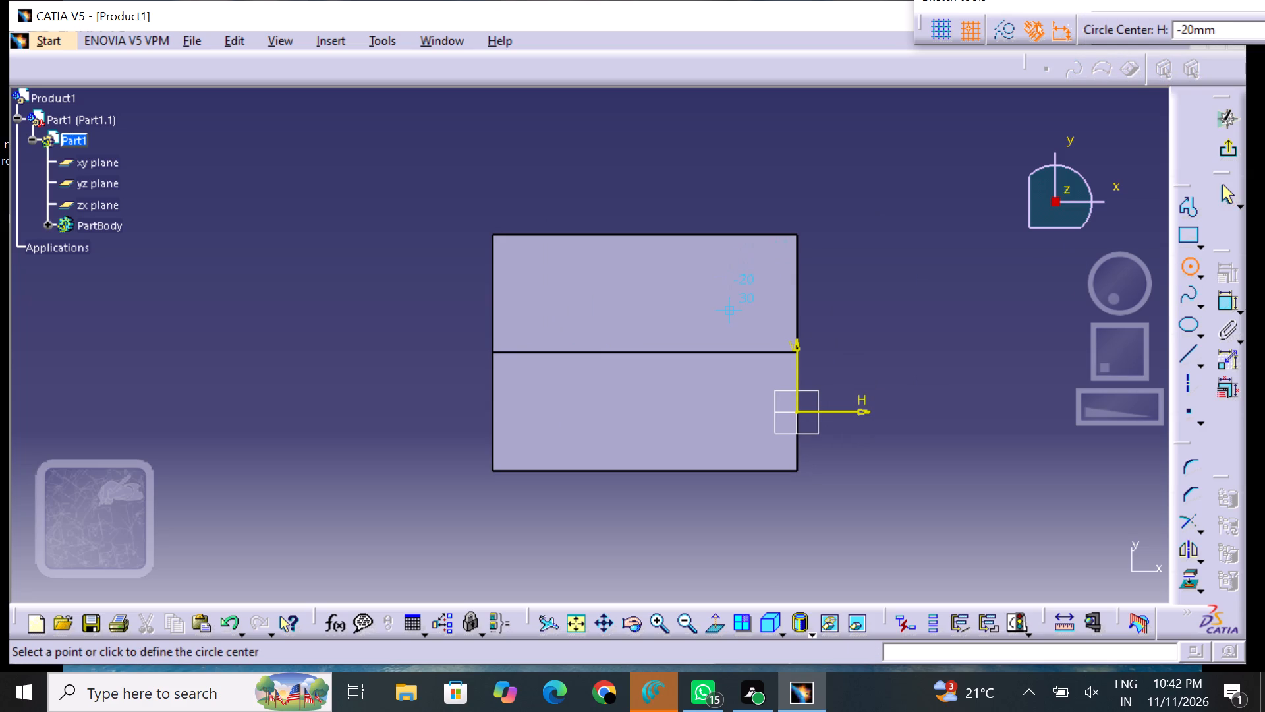
click(735, 297)
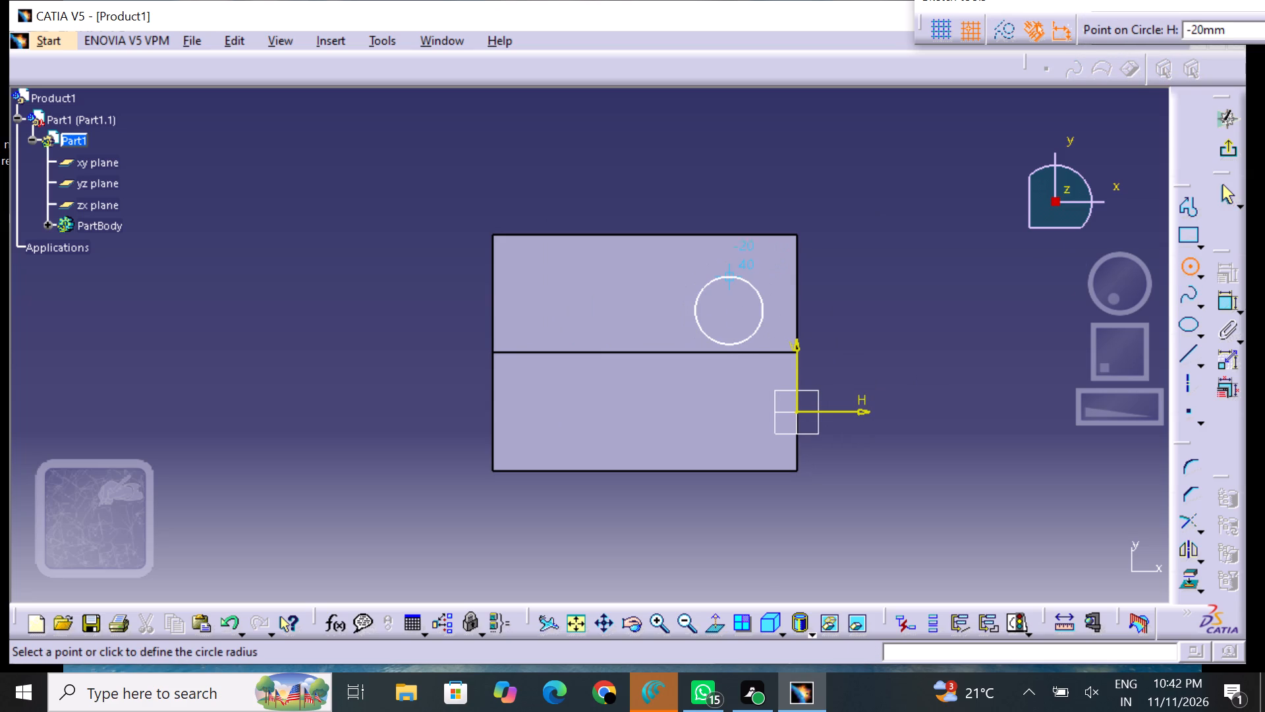
click(730, 290)
click(911, 293)
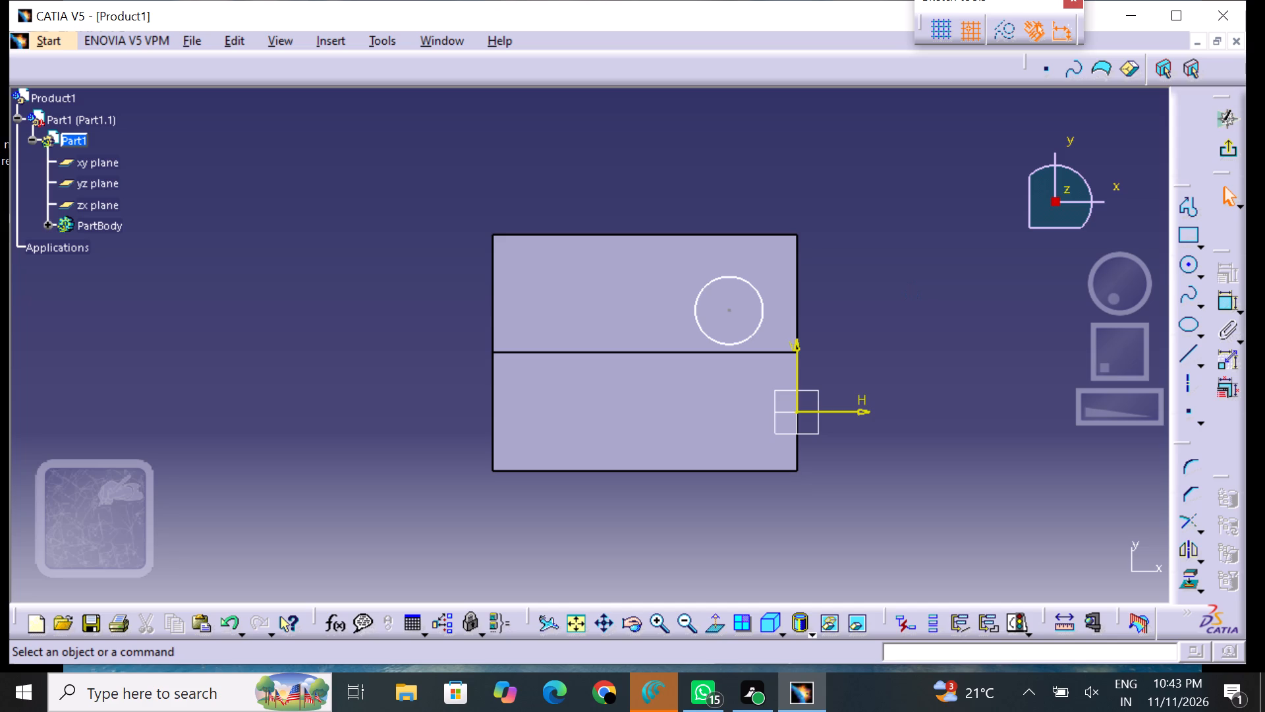
Dimension the circle as a radius and set it to 7.5 mm.
click(1213, 299)
click(1229, 305)
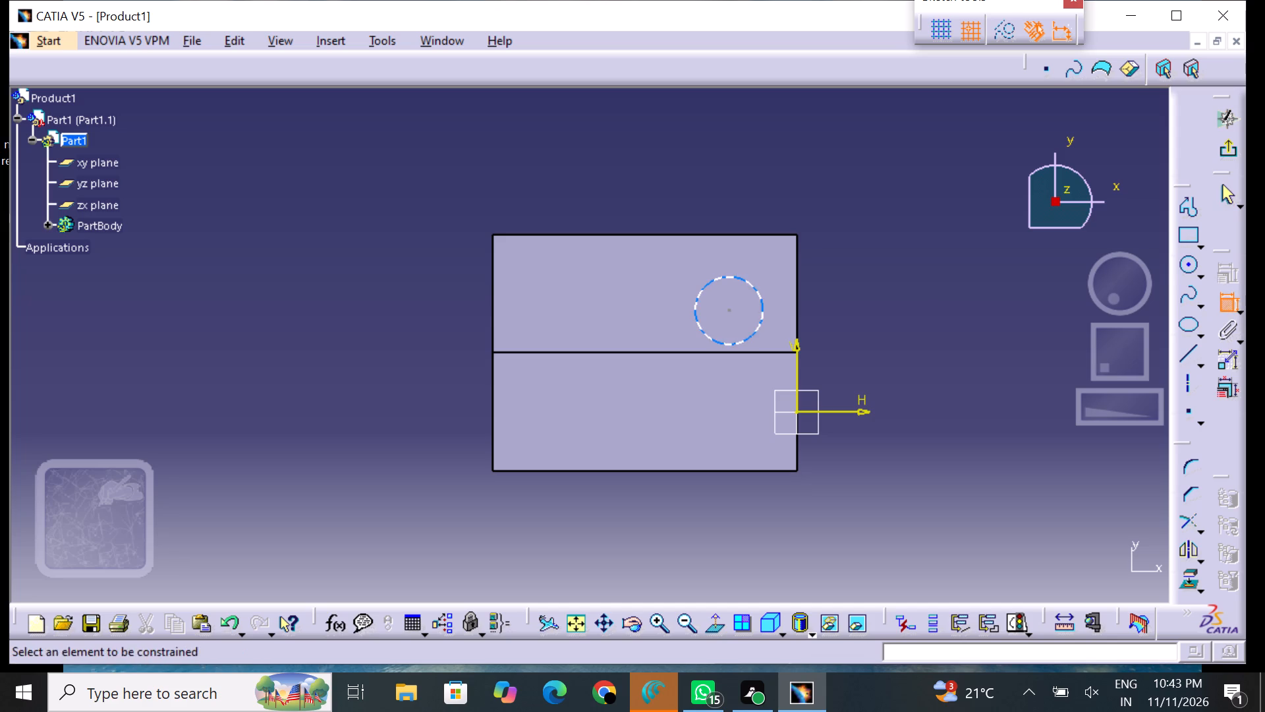
drag(762, 317, 769, 316)
click(876, 301)
double_click(881, 295)
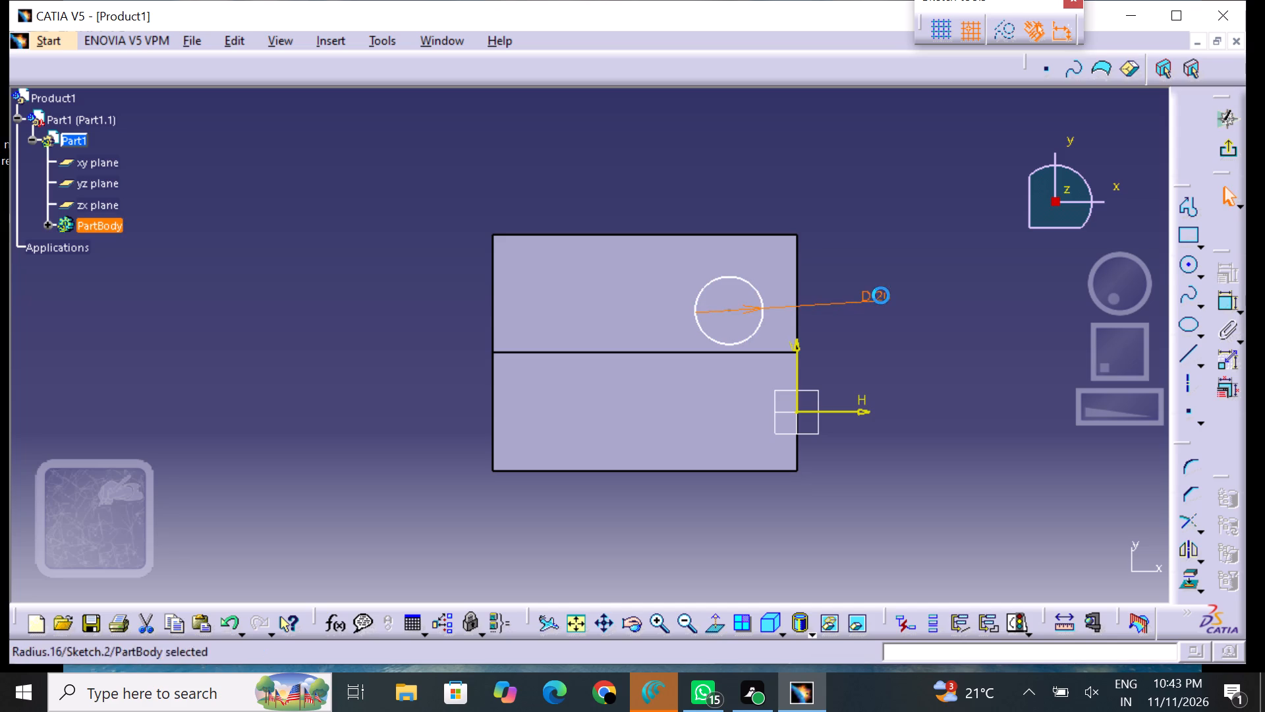
click(909, 519)
click(907, 536)
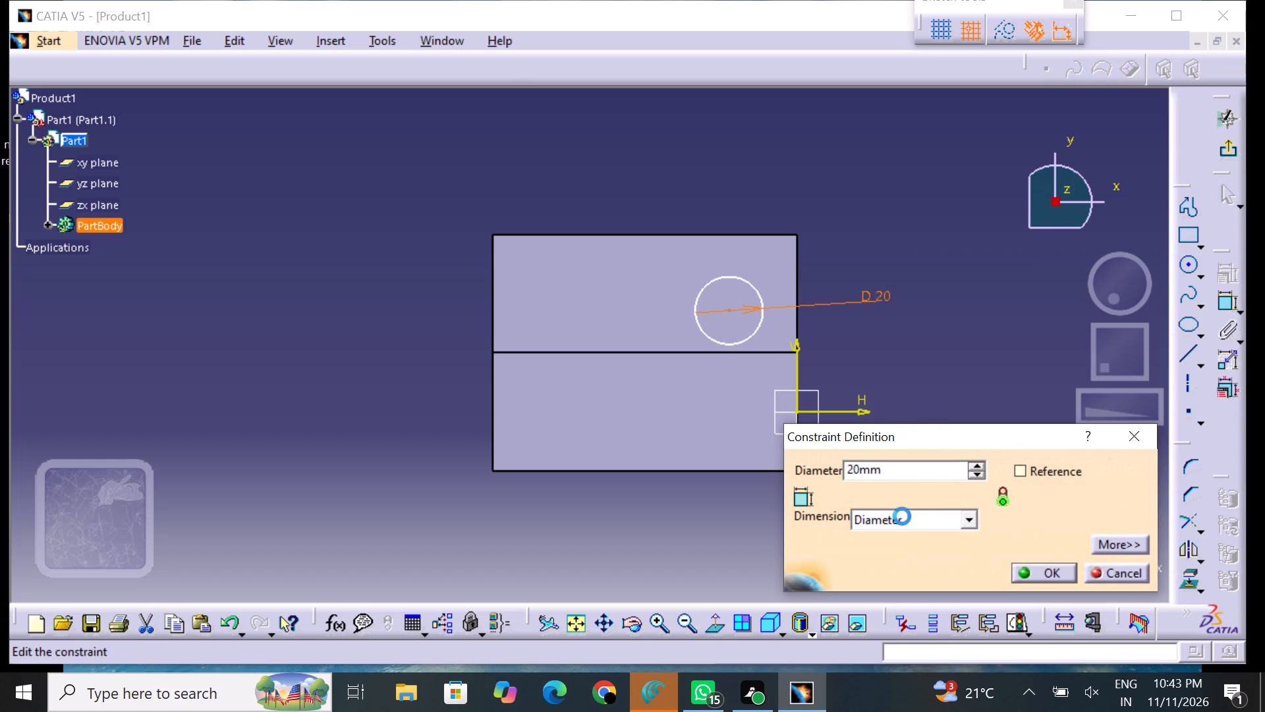
click(891, 469)
key(BackSpace)
key(BackSpace)
key(BackSpace)
key(BackSpace)
key(BackSpace)
key(BackSpace)
key(BackSpace)
key(BackSpace)
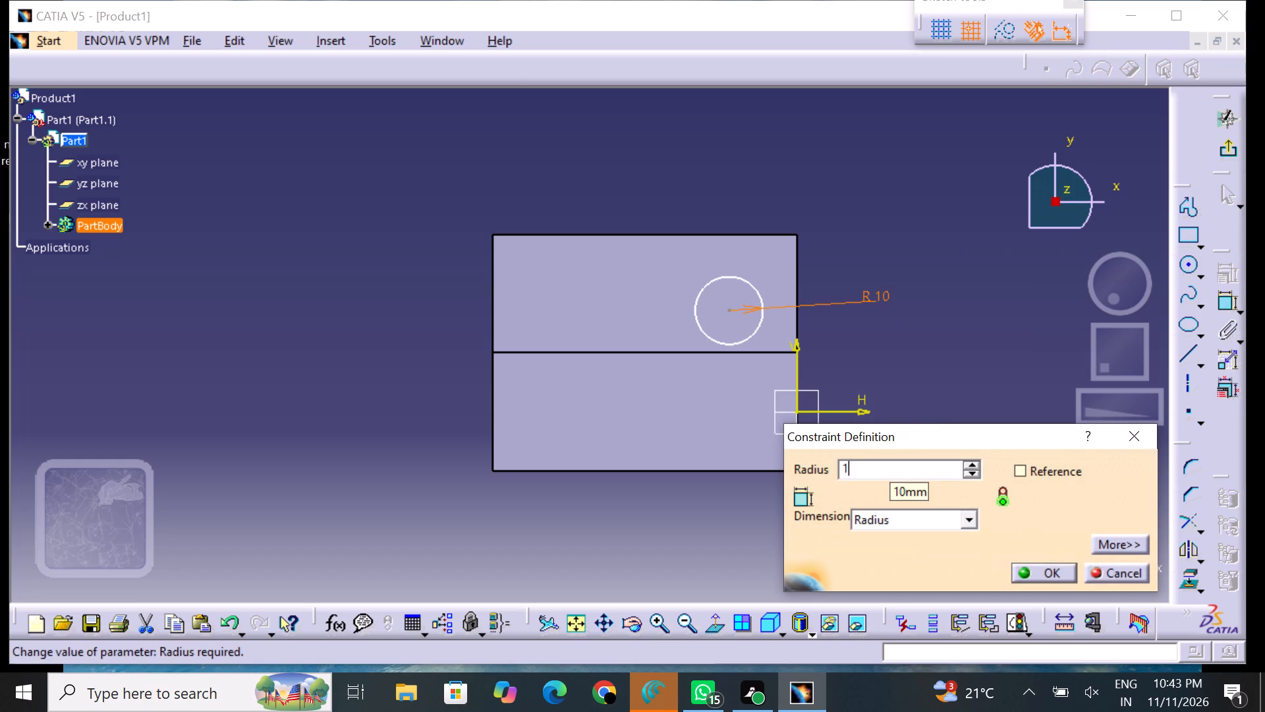
text(7.5)
key(Return)
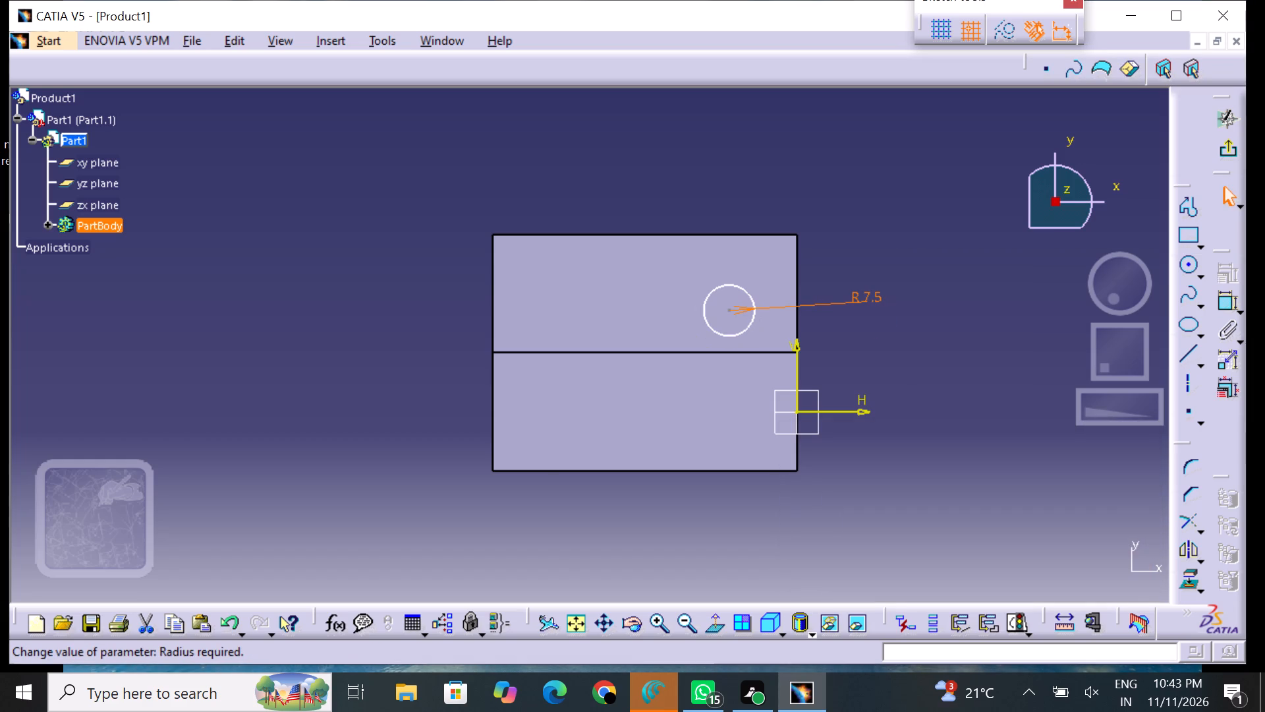
click(1003, 373)
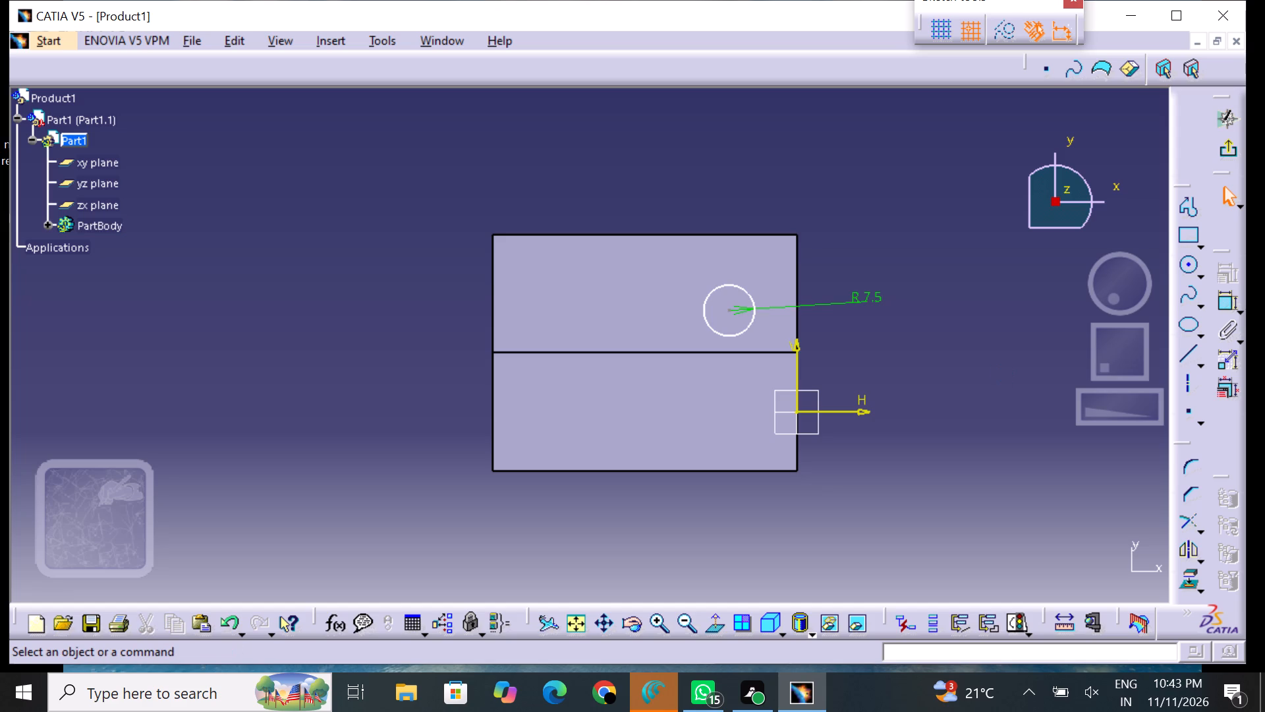
Dimension the circle's centre from the foot's long outer edge and set the offset to 15 mm.
click(1224, 306)
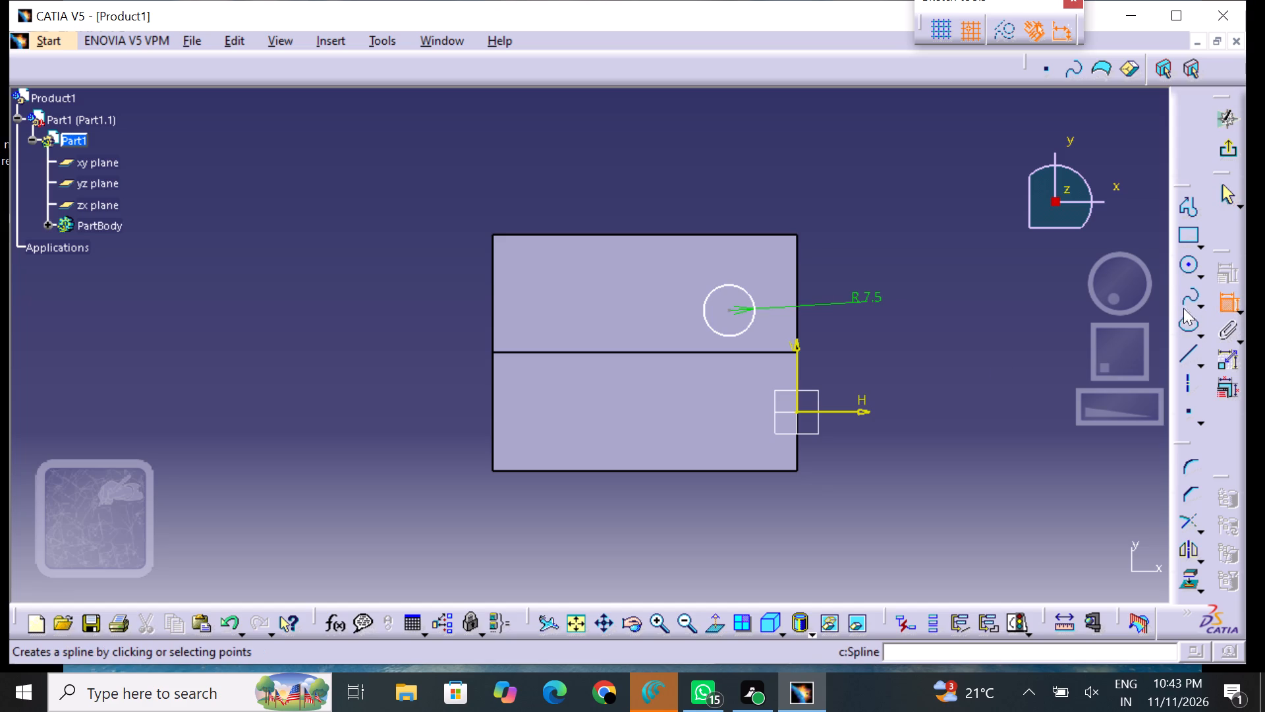
click(729, 310)
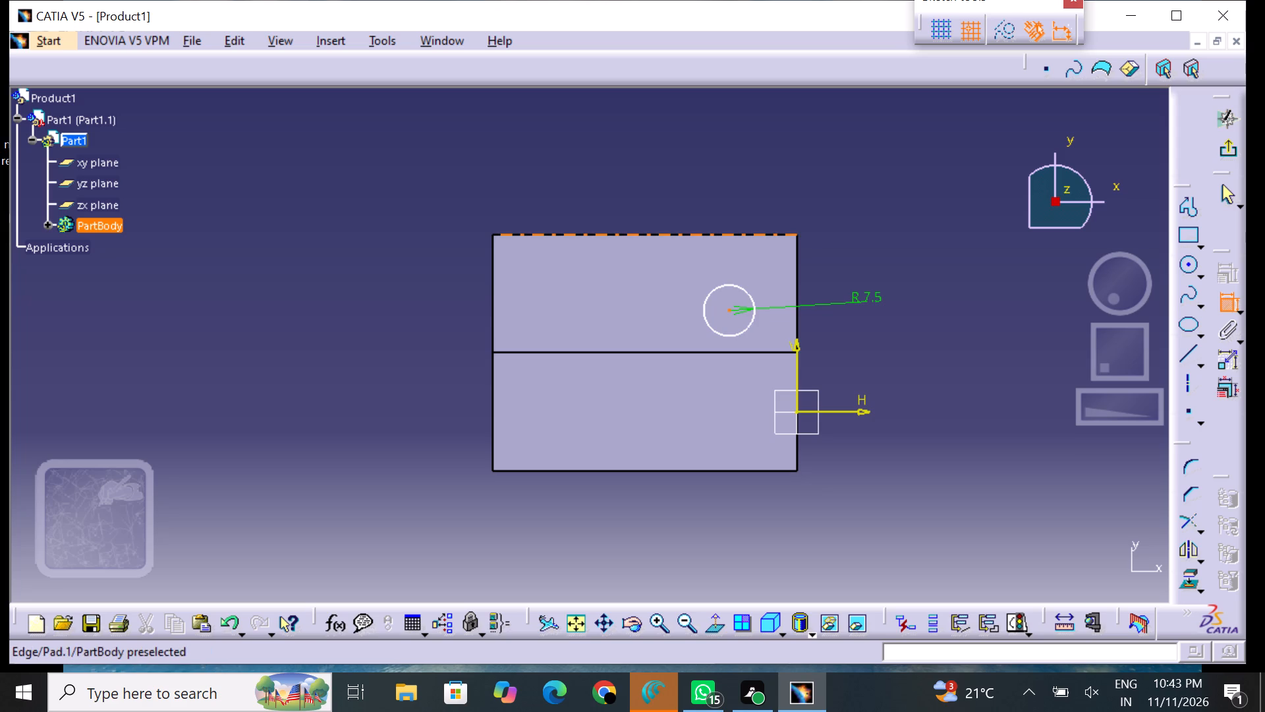
click(732, 236)
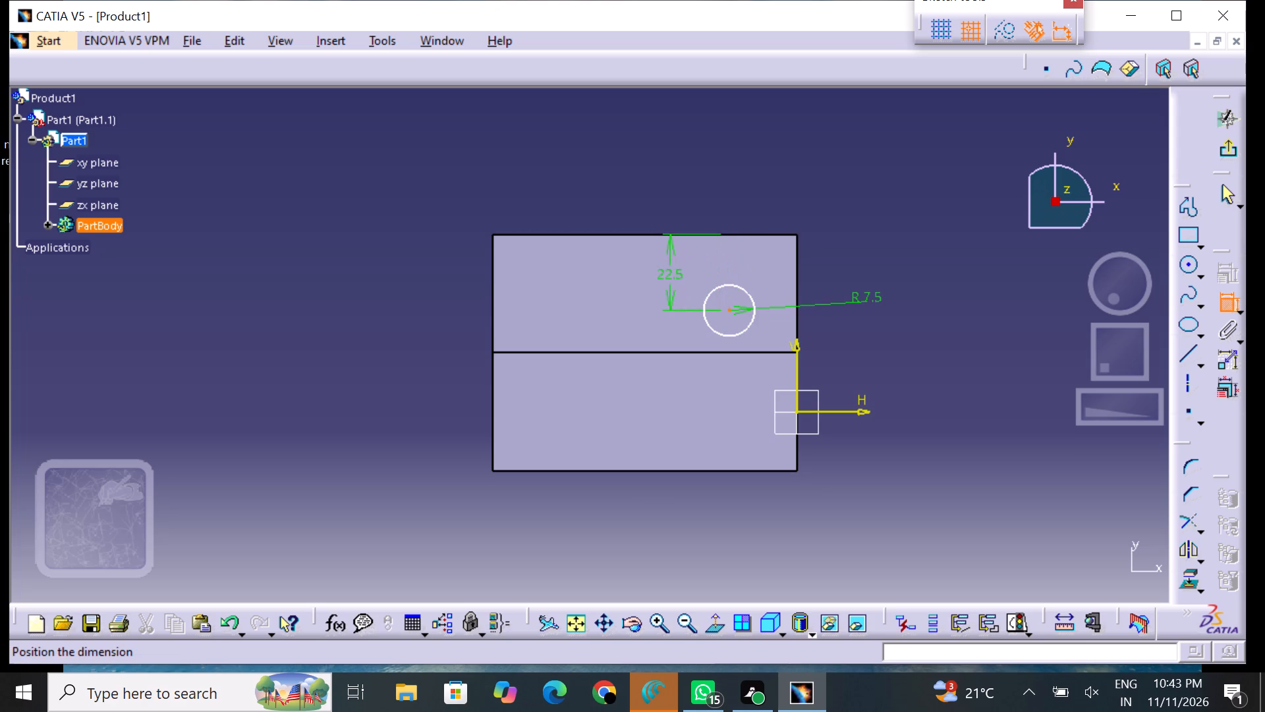
click(667, 278)
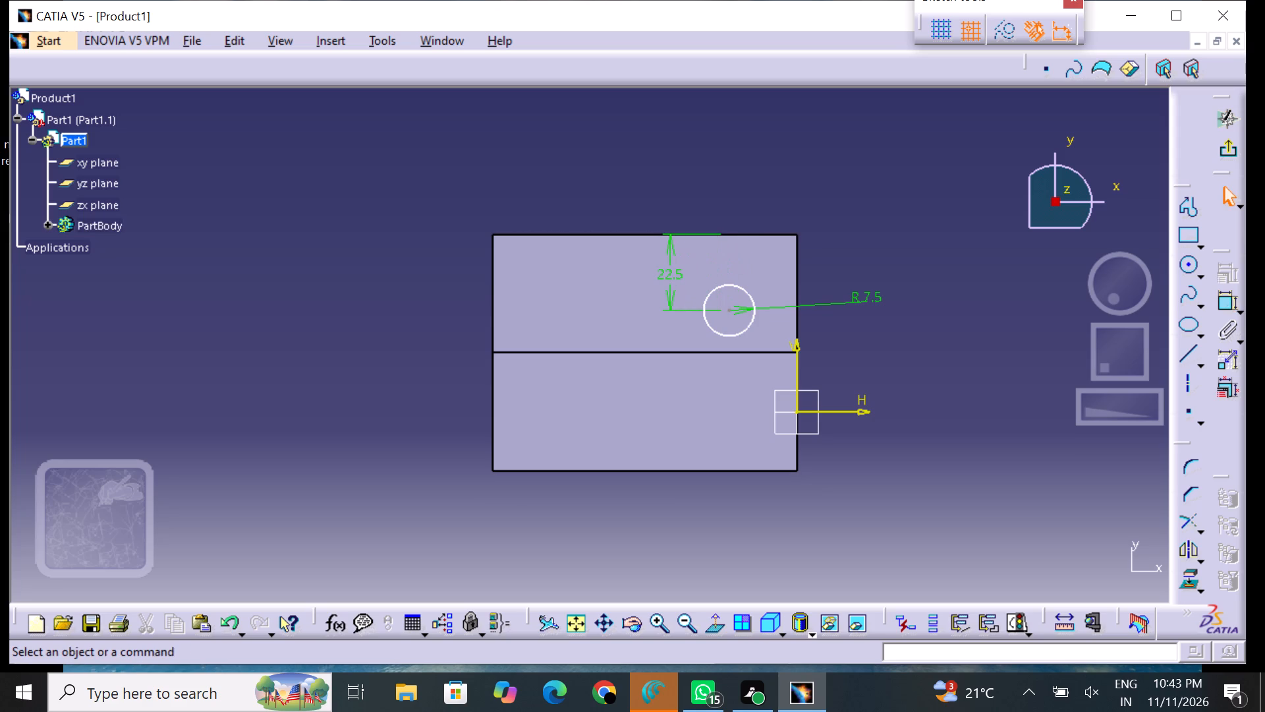
double_click(667, 278)
key(BackSpace)
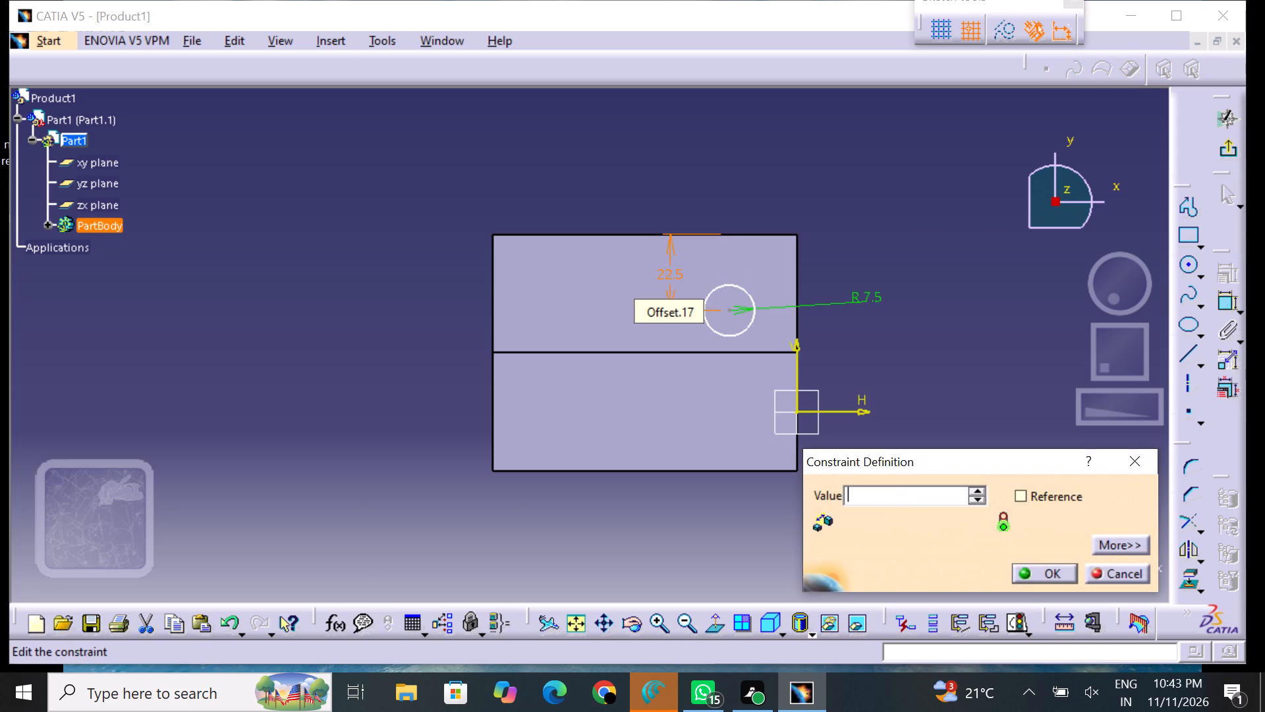
text(15)
key(Return)
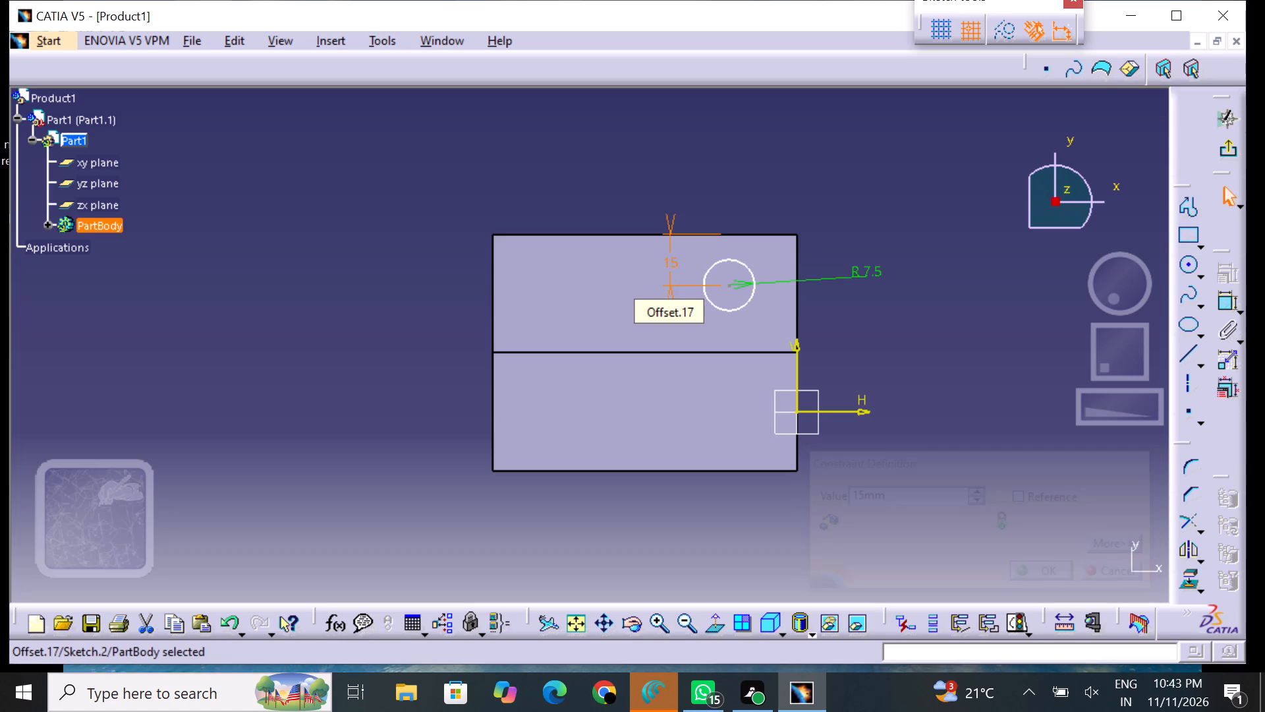
click(936, 333)
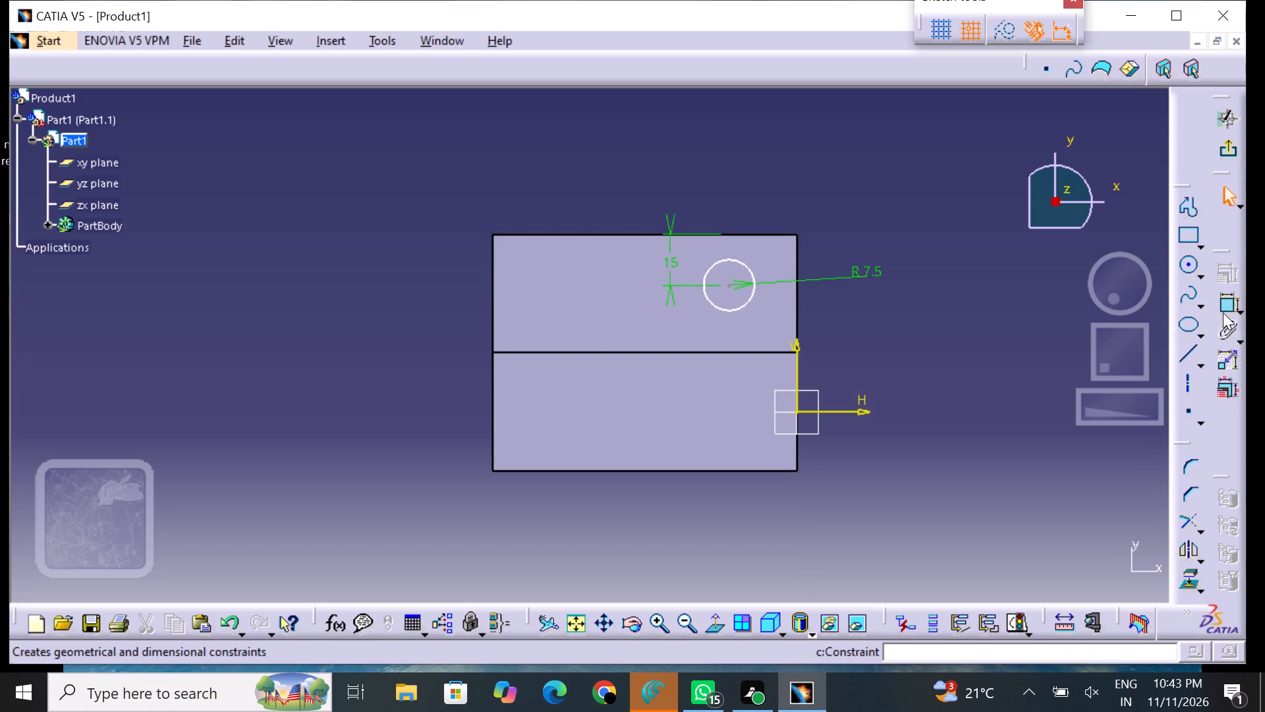
Dimension the circle's centre from the foot's short edge on the origin side, set the offset to 35 mm, and exit the sketch.
click(1223, 311)
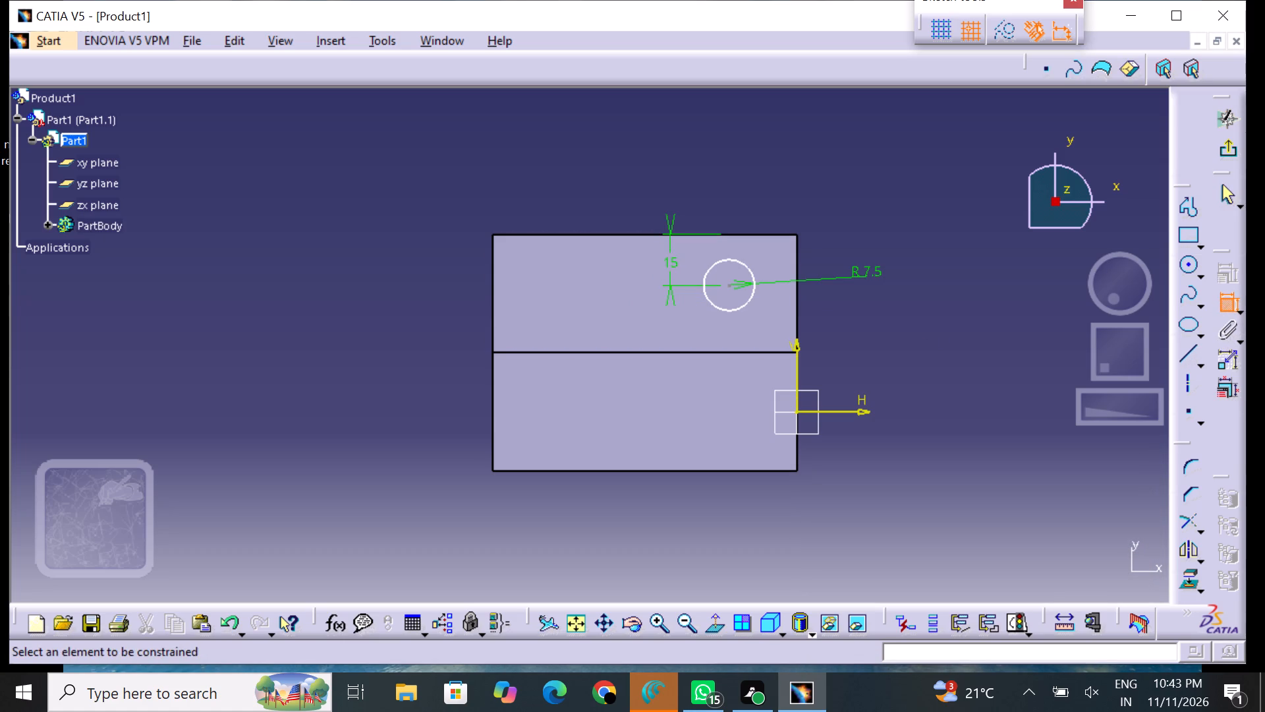
click(732, 286)
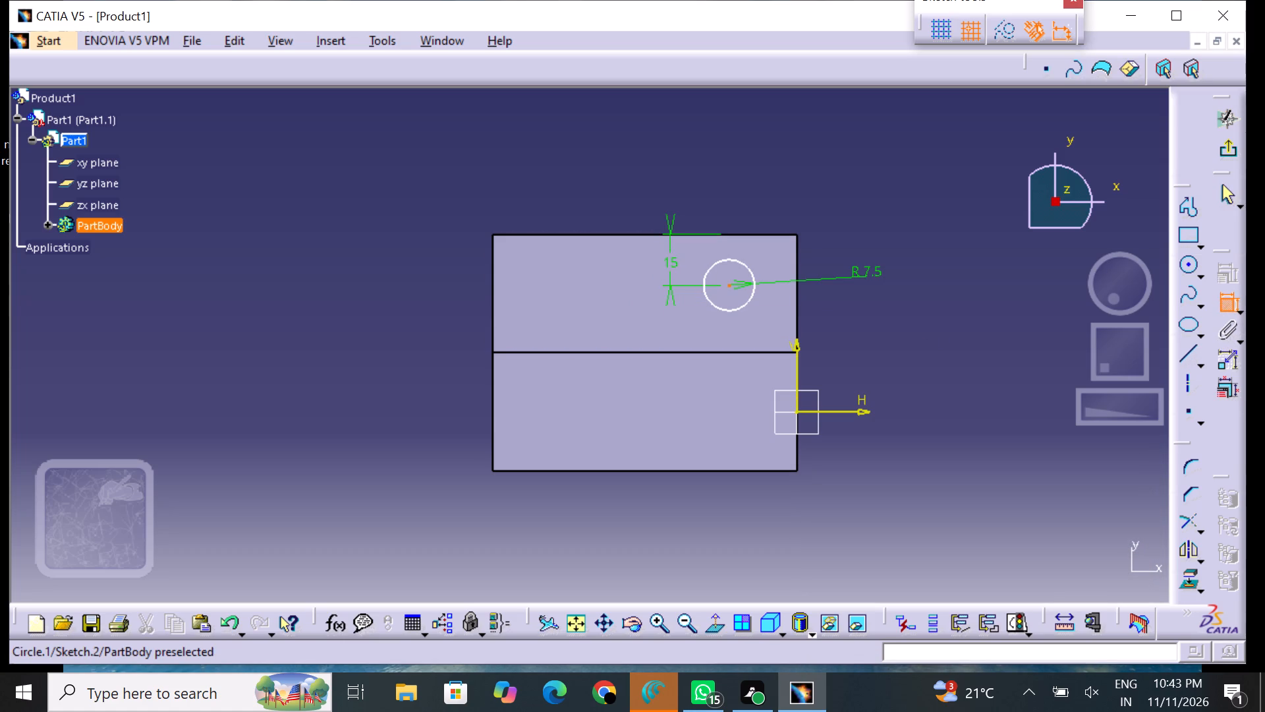
click(799, 285)
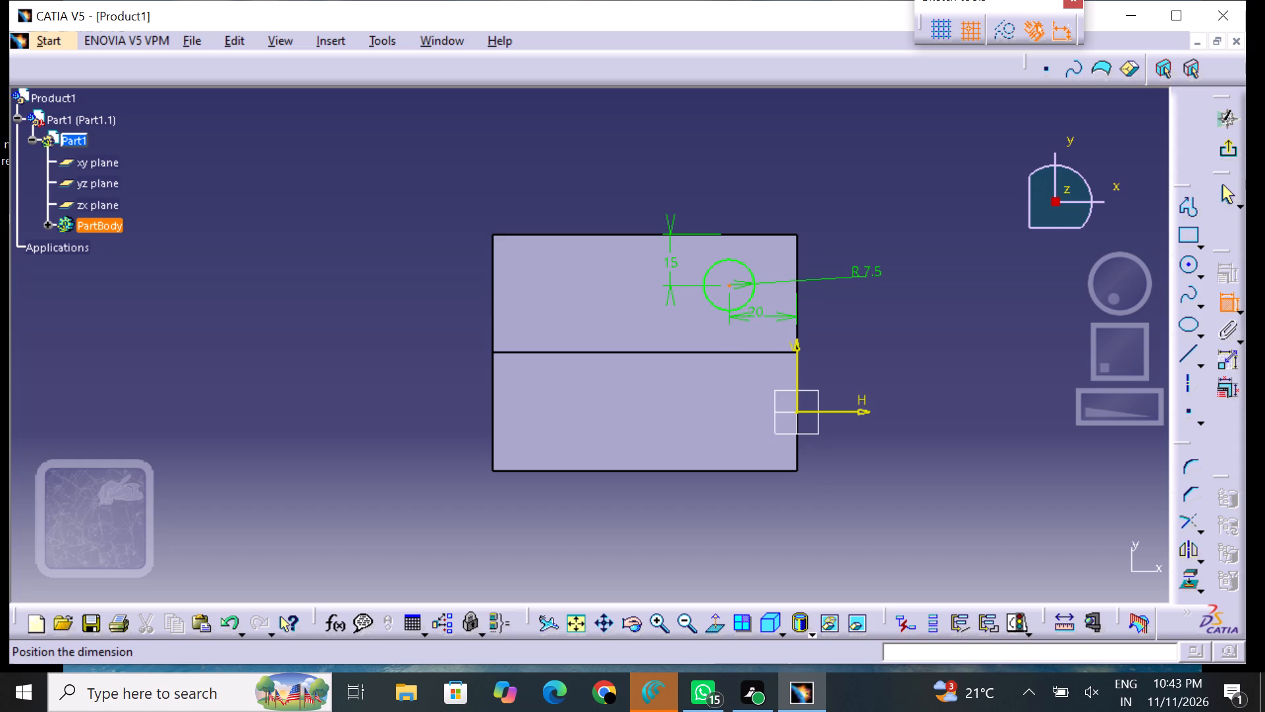
click(761, 320)
double_click(767, 319)
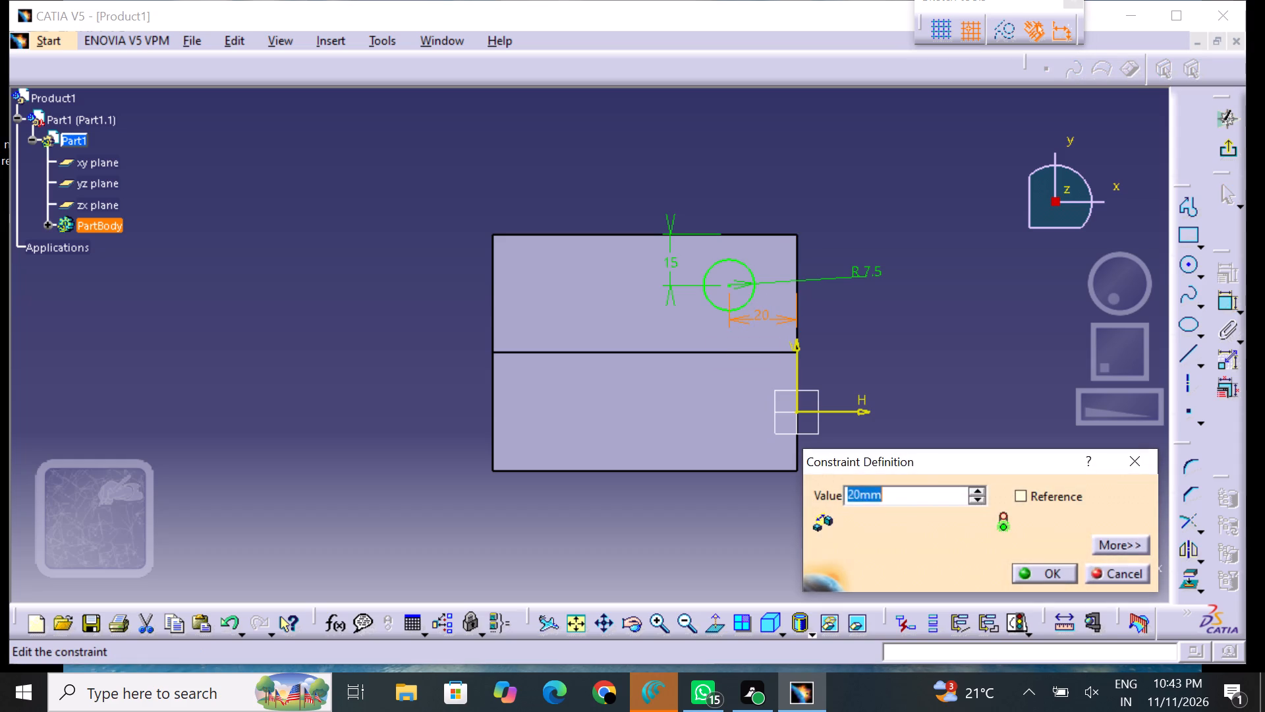
key(BackSpace)
text(35)
key(Return)
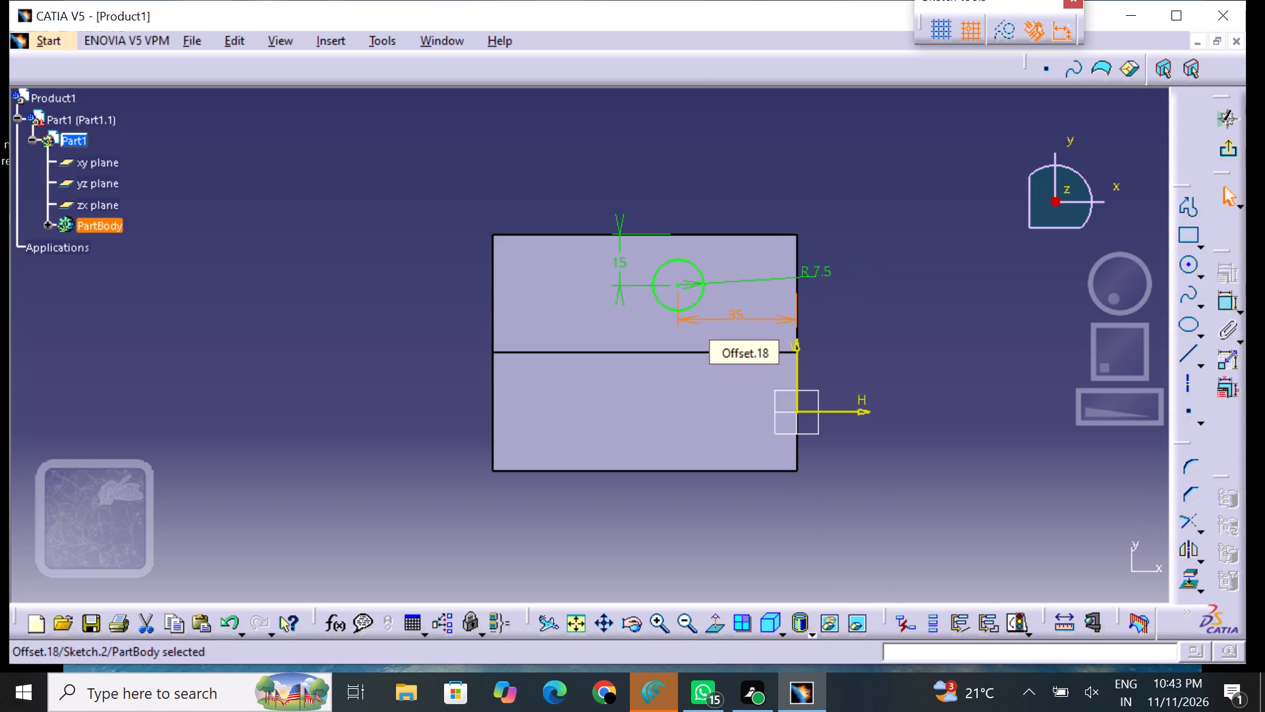
click(755, 293)
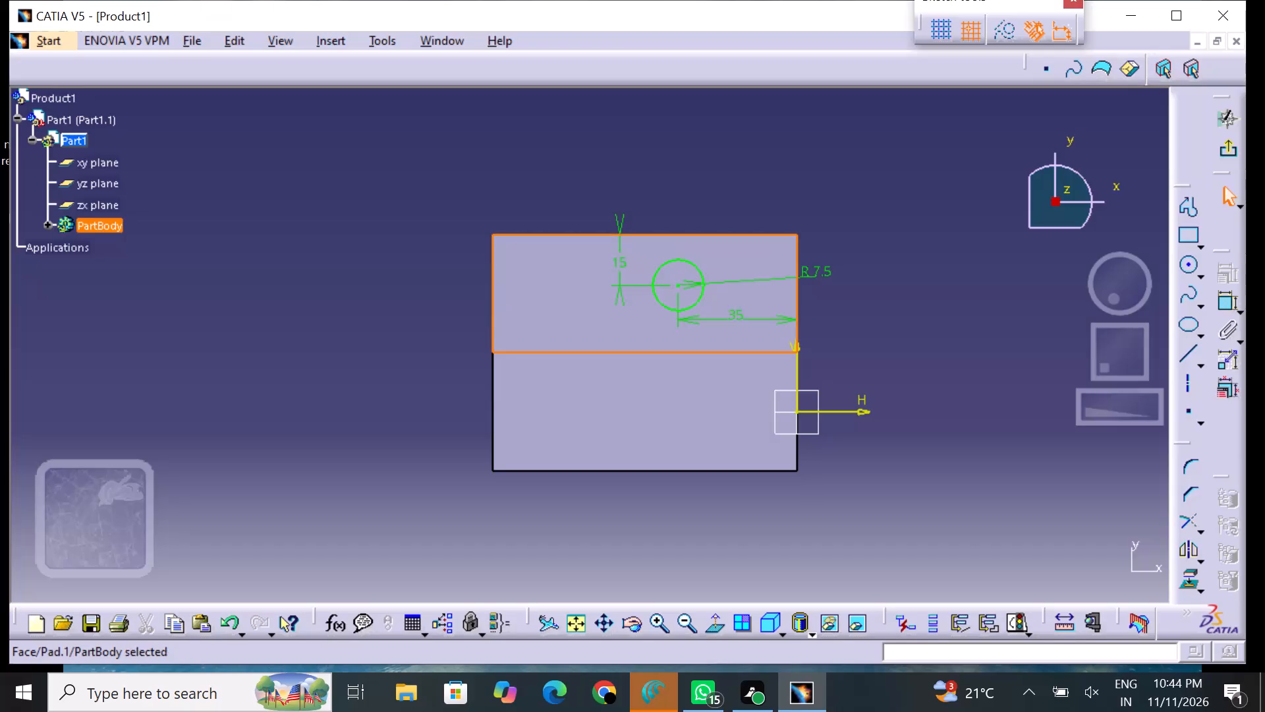
click(1234, 152)
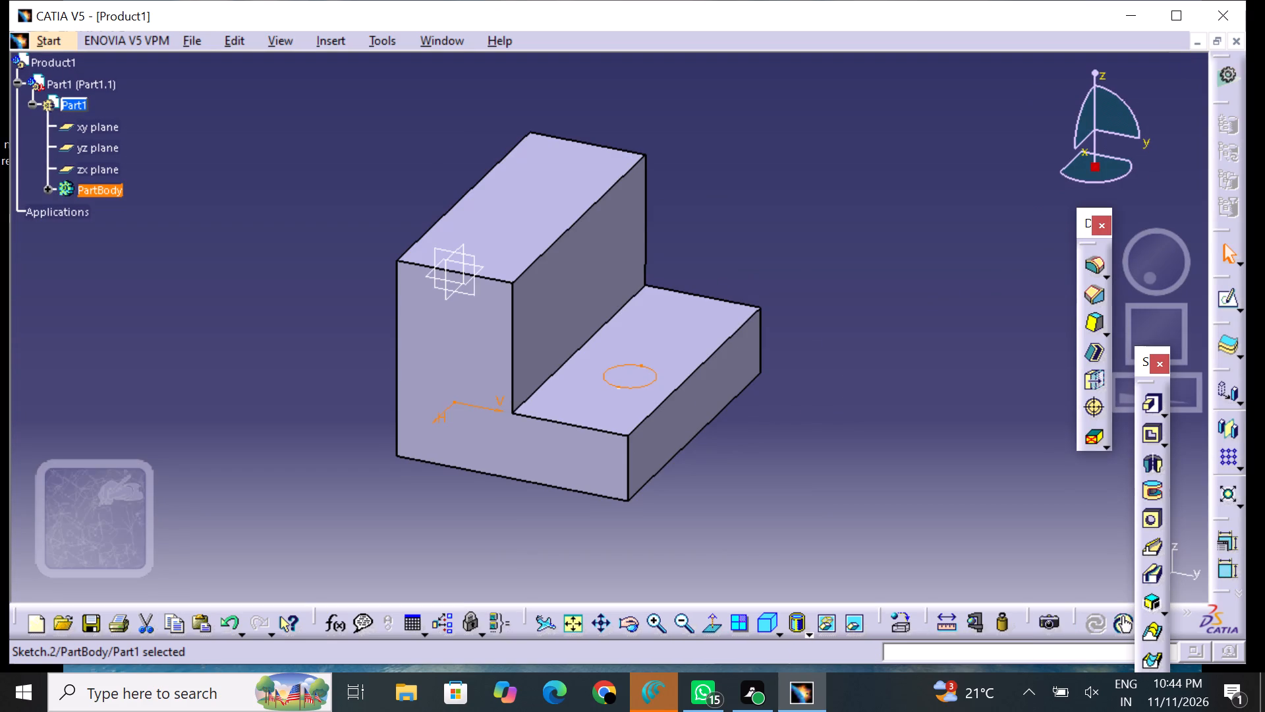
Cut the sketched circle through the foot as a pocket with a depth of 90 mm.
click(1157, 434)
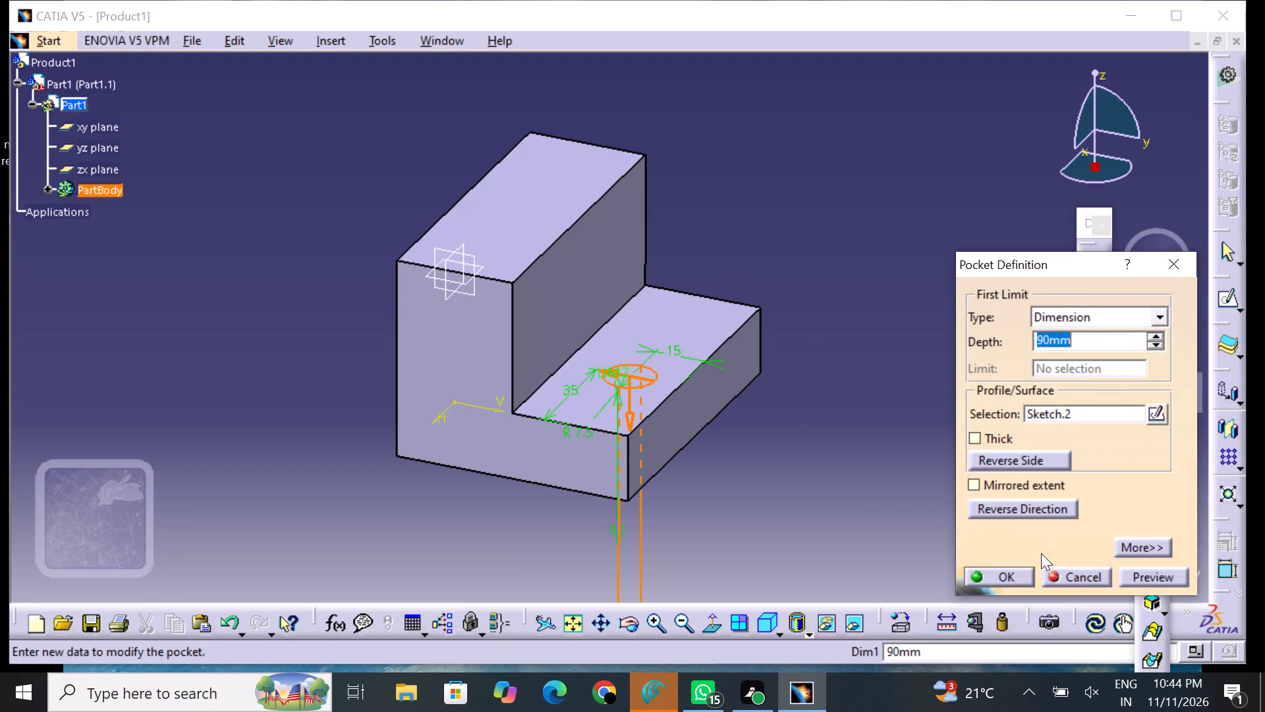
click(1013, 578)
click(889, 539)
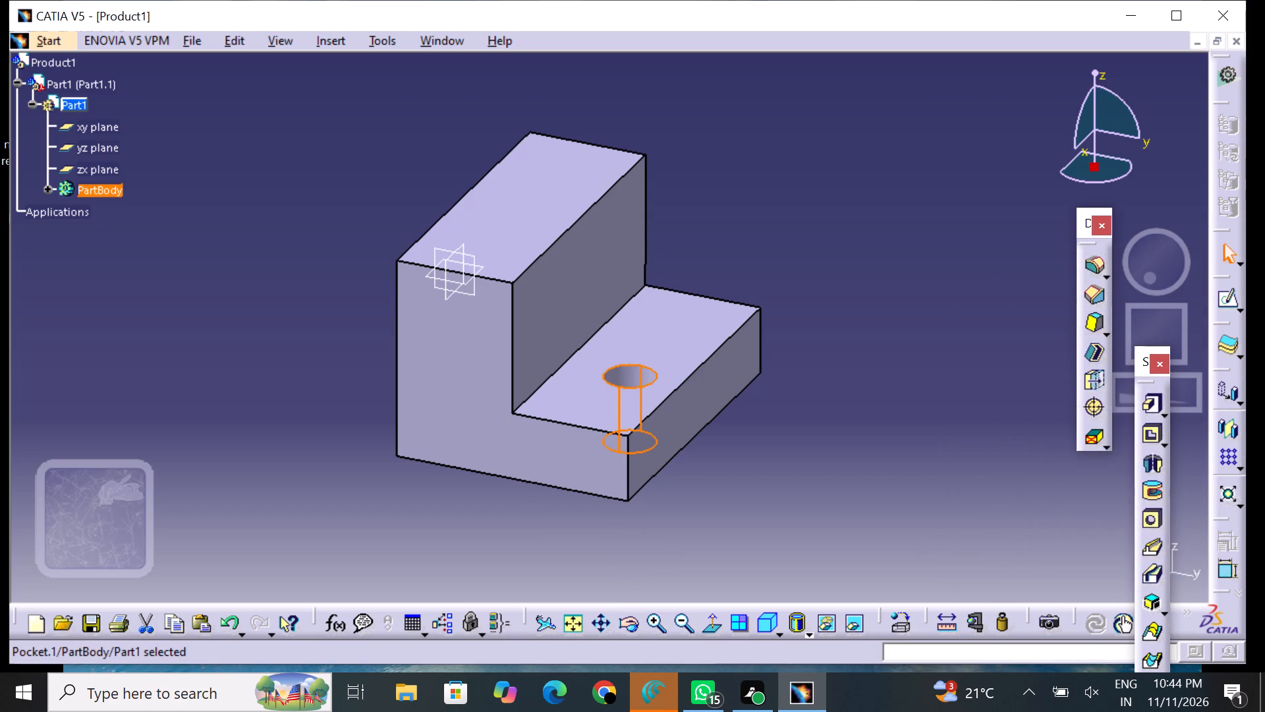
click(824, 401)
Examine the hole in the foot and the overall L-shaped part from different angles.
middle_drag(754, 218, 520, 470)
right_drag(755, 218, 520, 470)
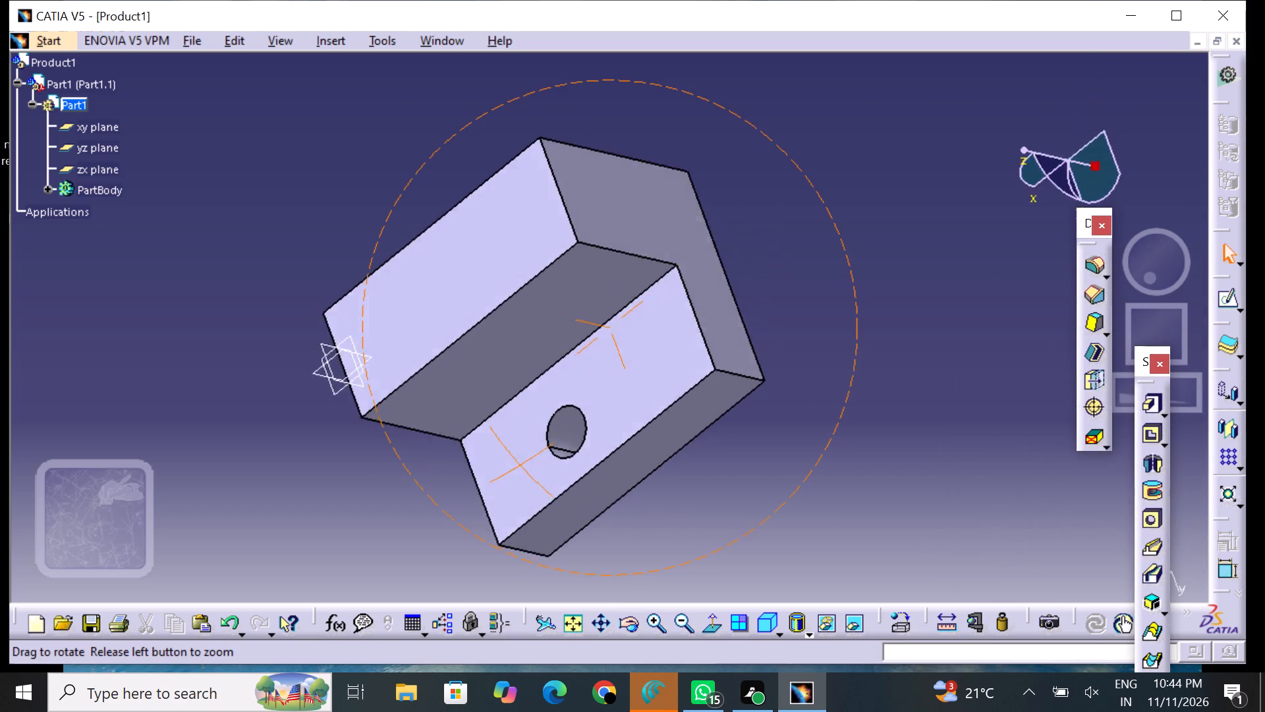
middle_drag(520, 470, 743, 340)
right_drag(520, 470, 743, 340)
middle_drag(543, 426, 541, 328)
right_drag(544, 405, 541, 328)
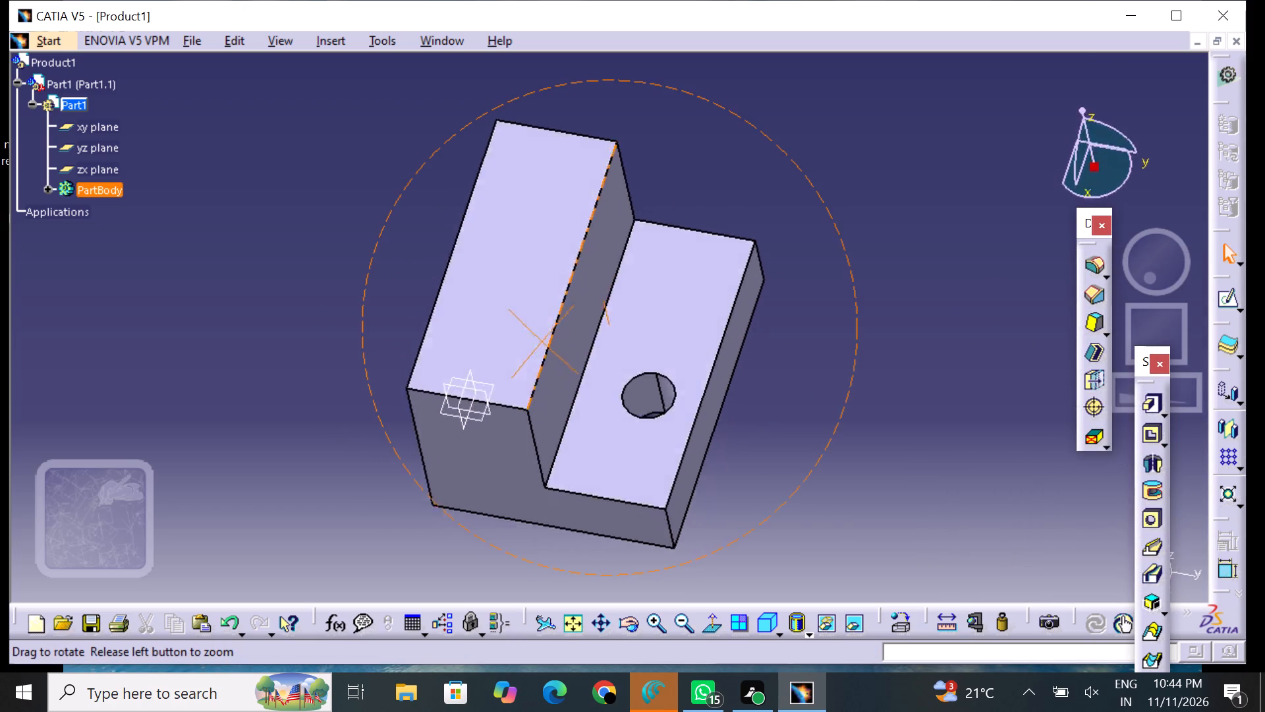
middle_drag(541, 328, 543, 181)
right_drag(541, 328, 543, 181)
middle_drag(752, 206, 760, 256)
middle_drag(735, 218, 717, 246)
right_drag(737, 220, 717, 246)
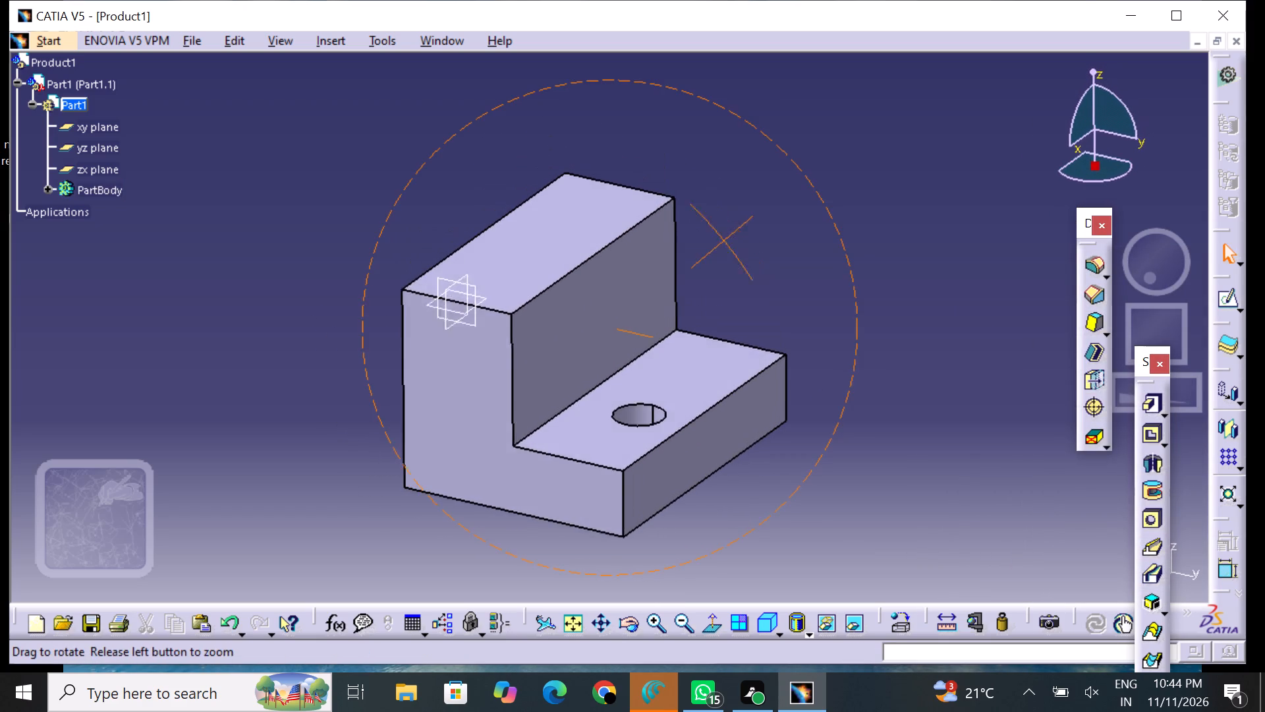
right_drag(717, 246, 699, 260)
middle_drag(717, 246, 699, 260)
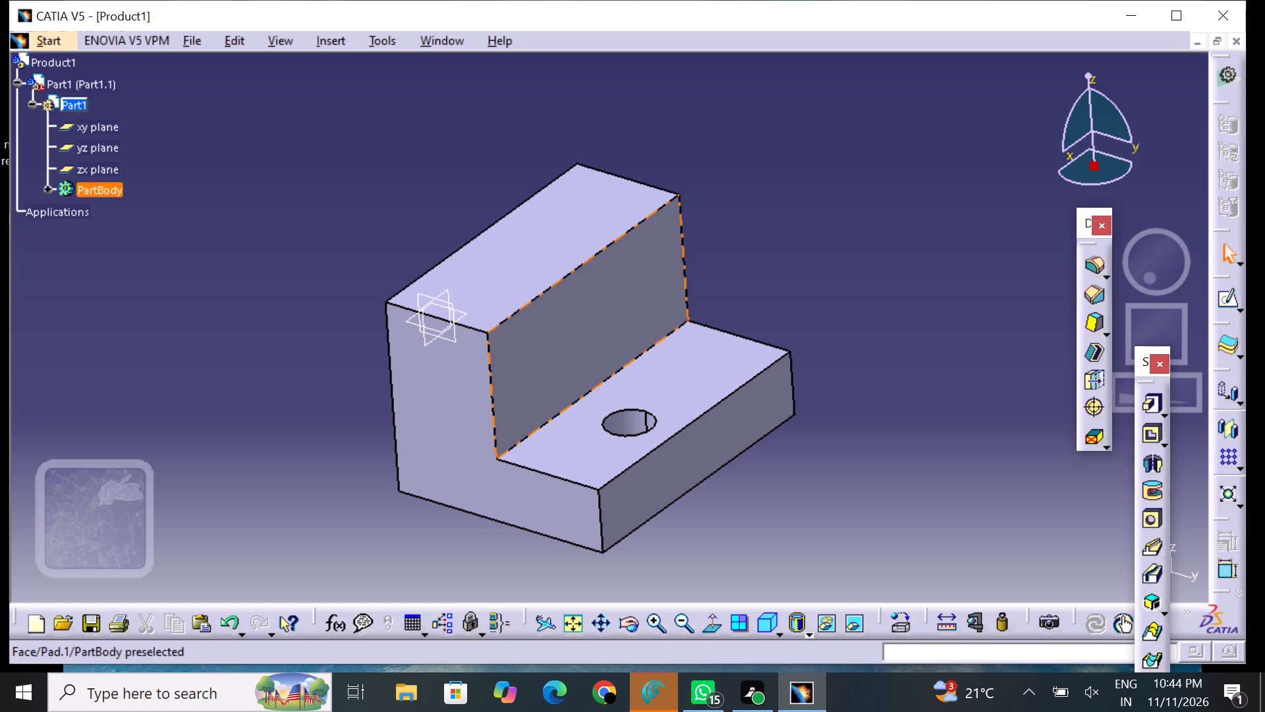
Open a sketch on the upright's vertical face above the foot.
click(616, 288)
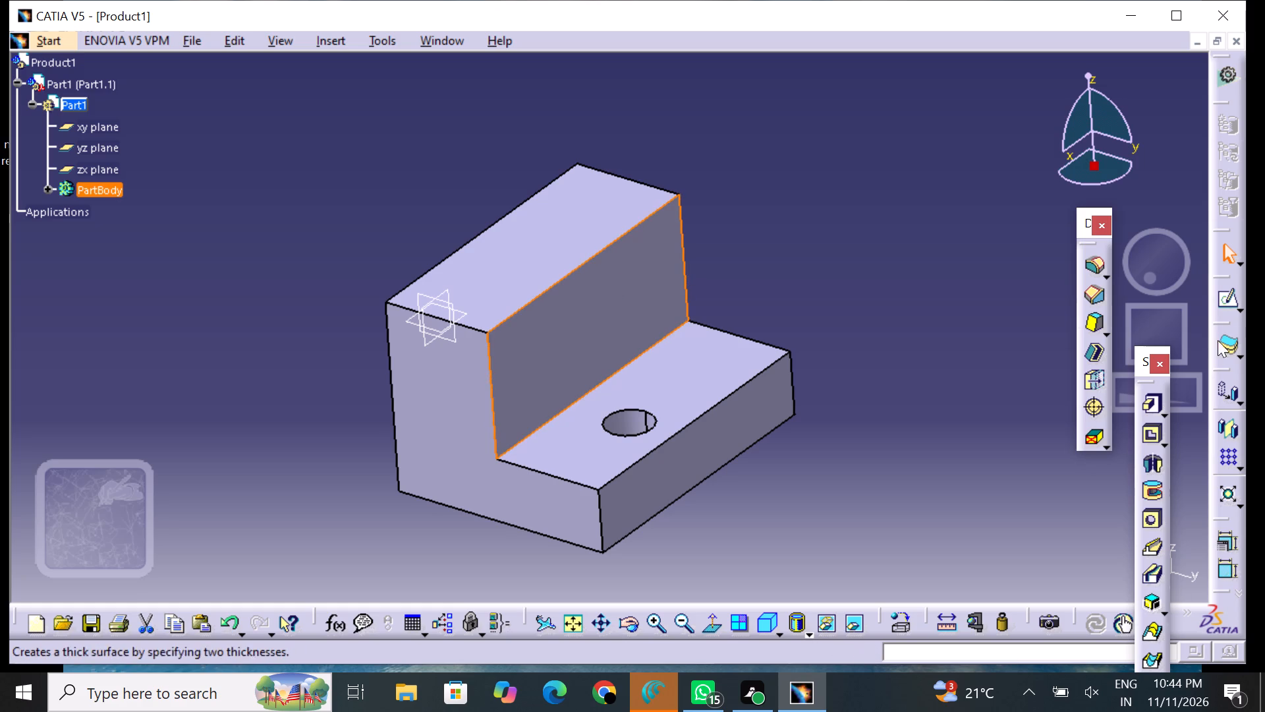
click(1224, 305)
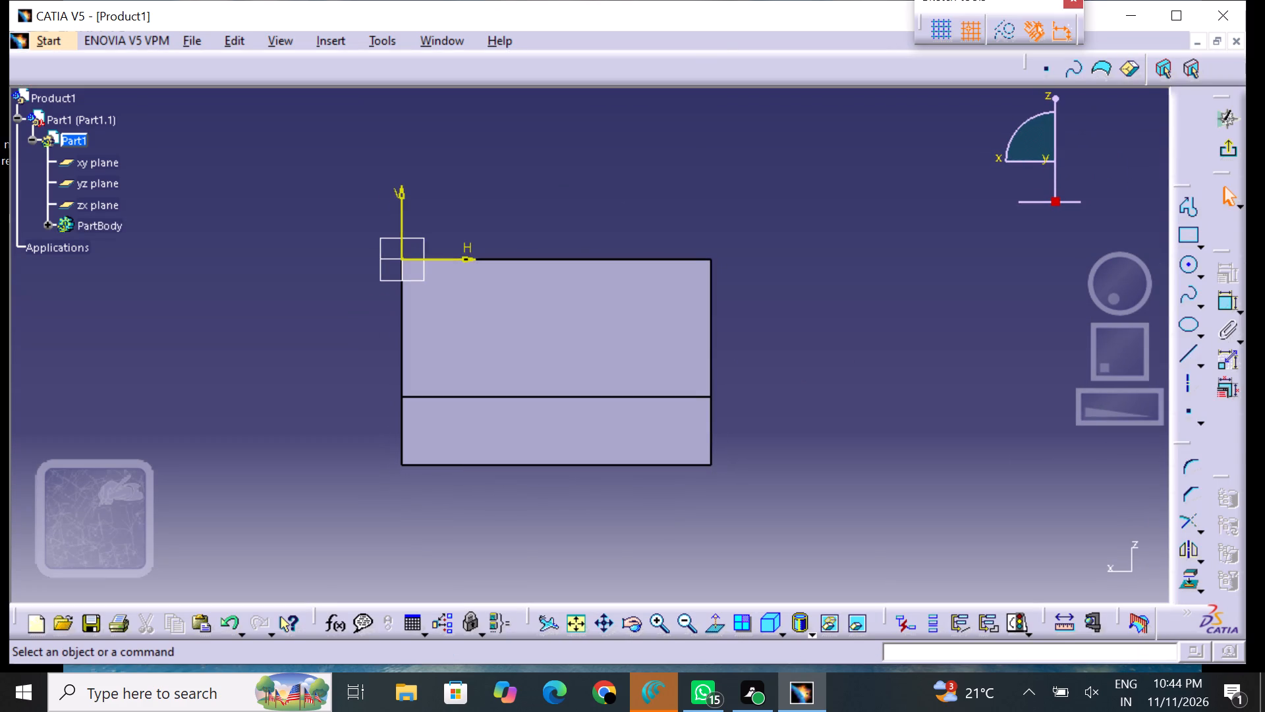
middle_drag(781, 330, 838, 395)
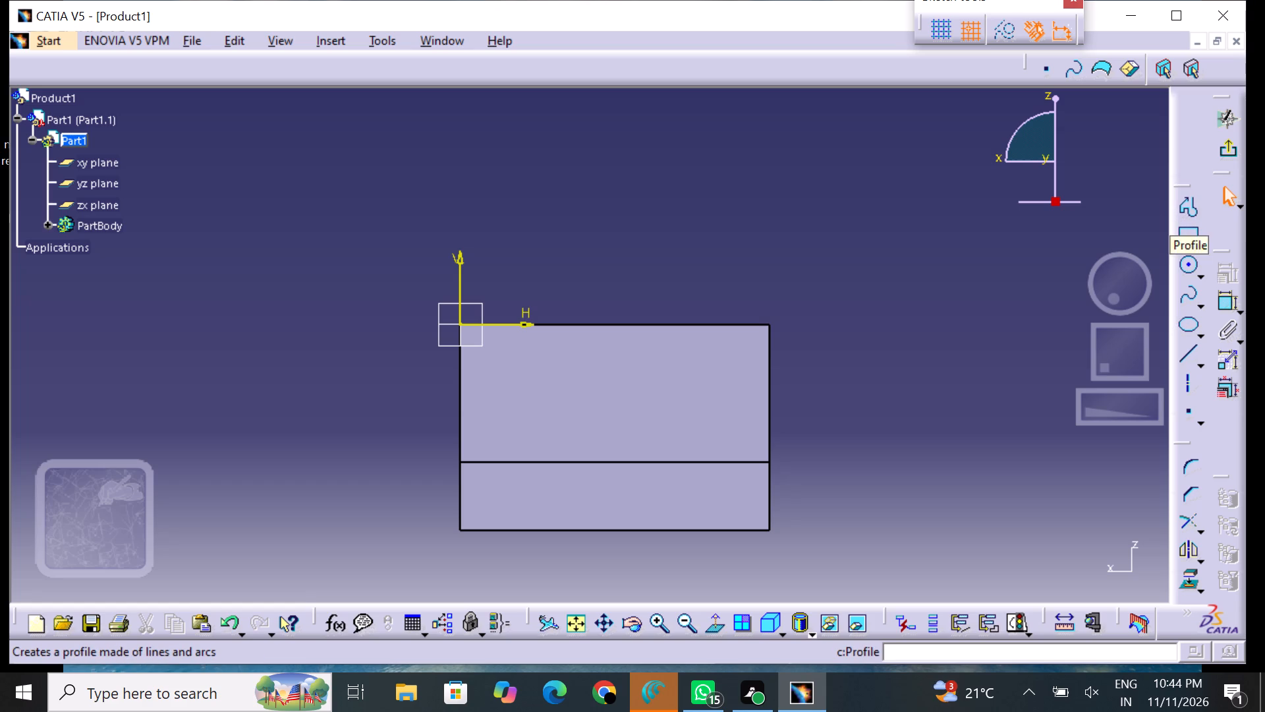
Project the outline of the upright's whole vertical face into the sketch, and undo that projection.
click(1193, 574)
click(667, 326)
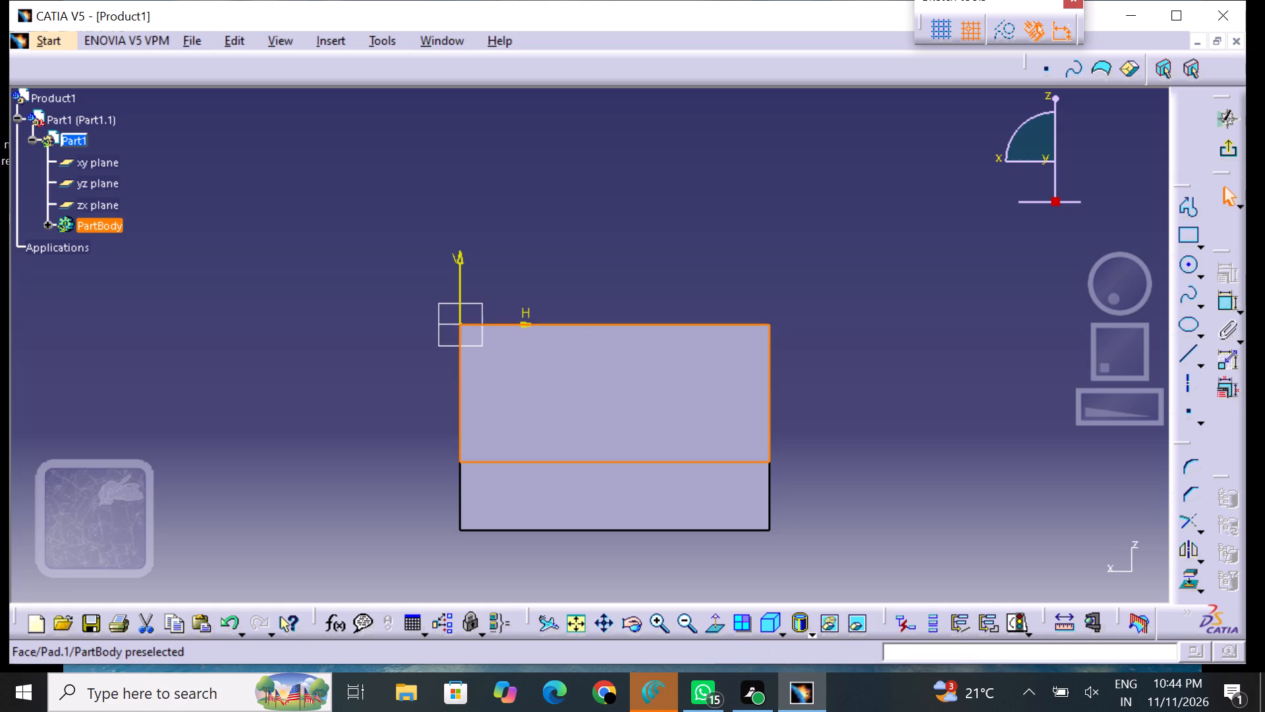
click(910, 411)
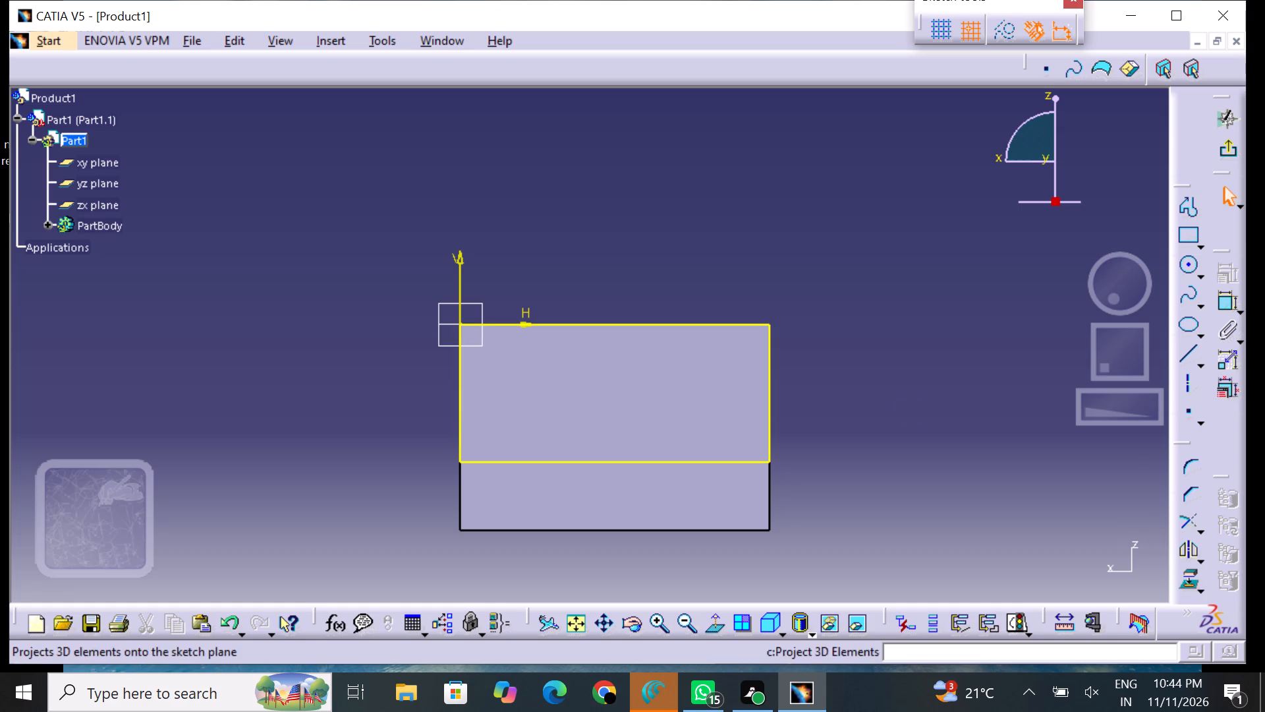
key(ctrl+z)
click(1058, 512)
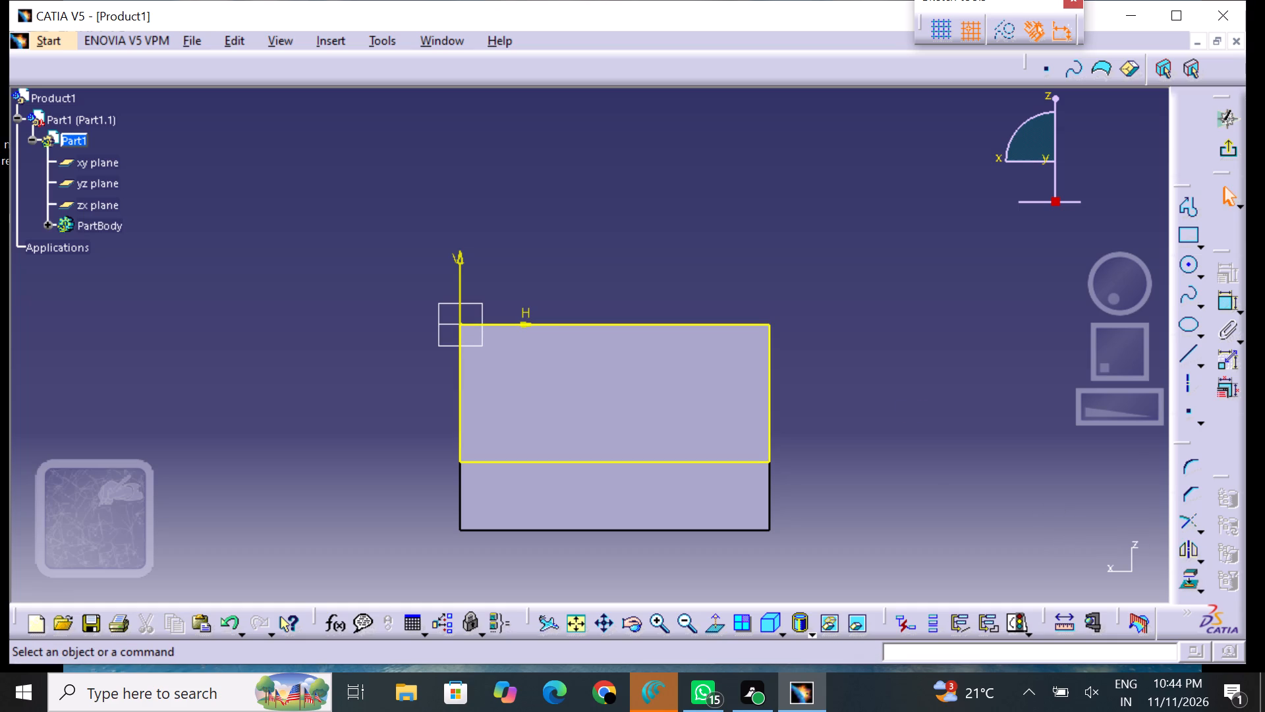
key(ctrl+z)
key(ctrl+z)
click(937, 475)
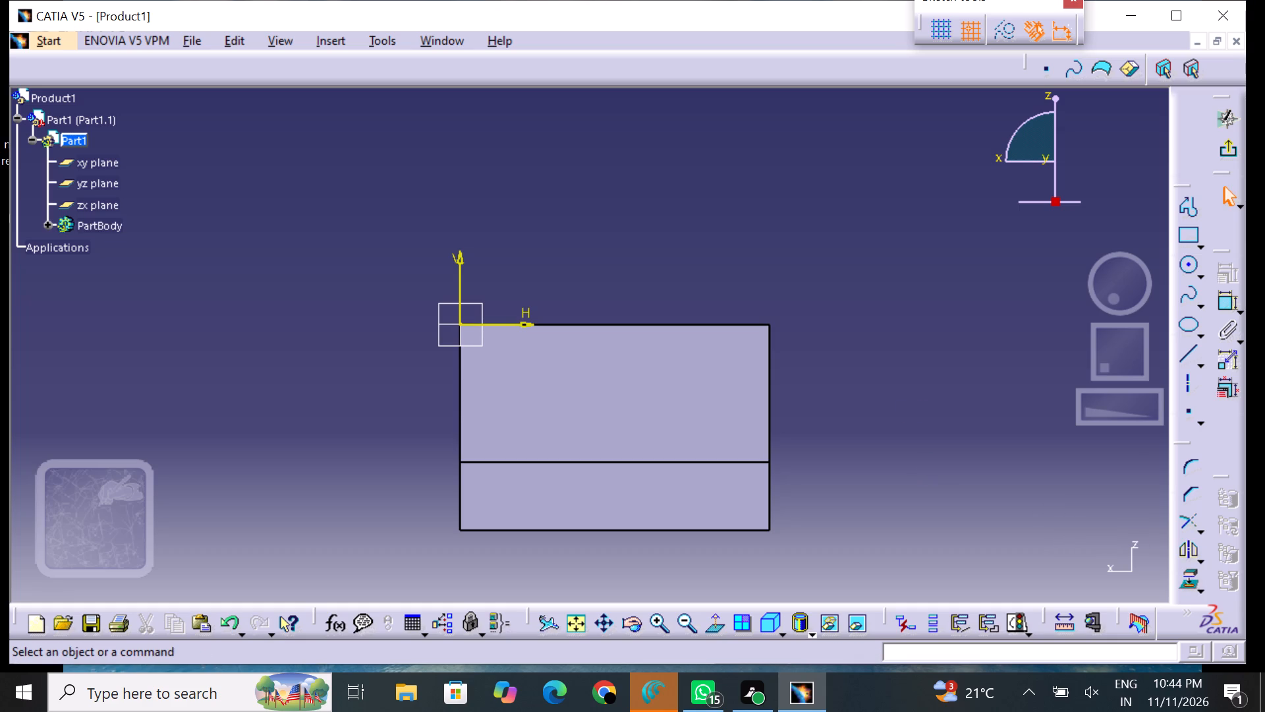
Project only the upright's top edge into the sketch.
click(1186, 576)
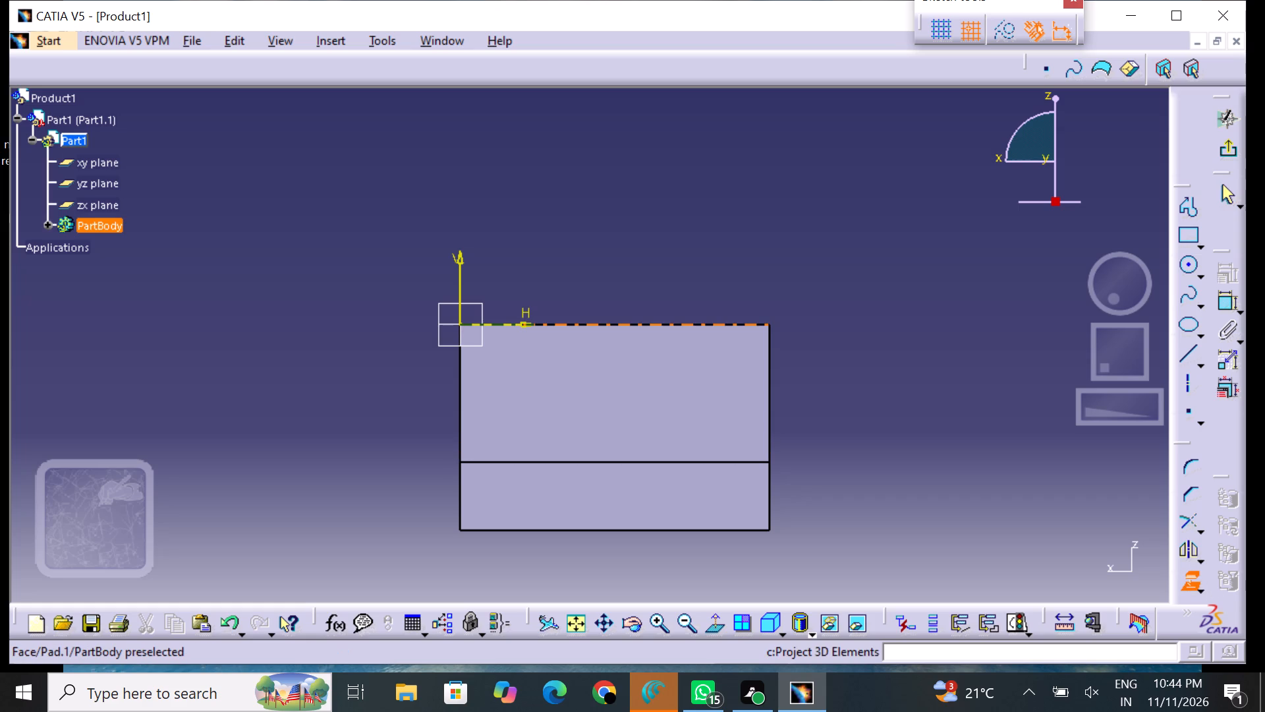
click(673, 326)
click(907, 411)
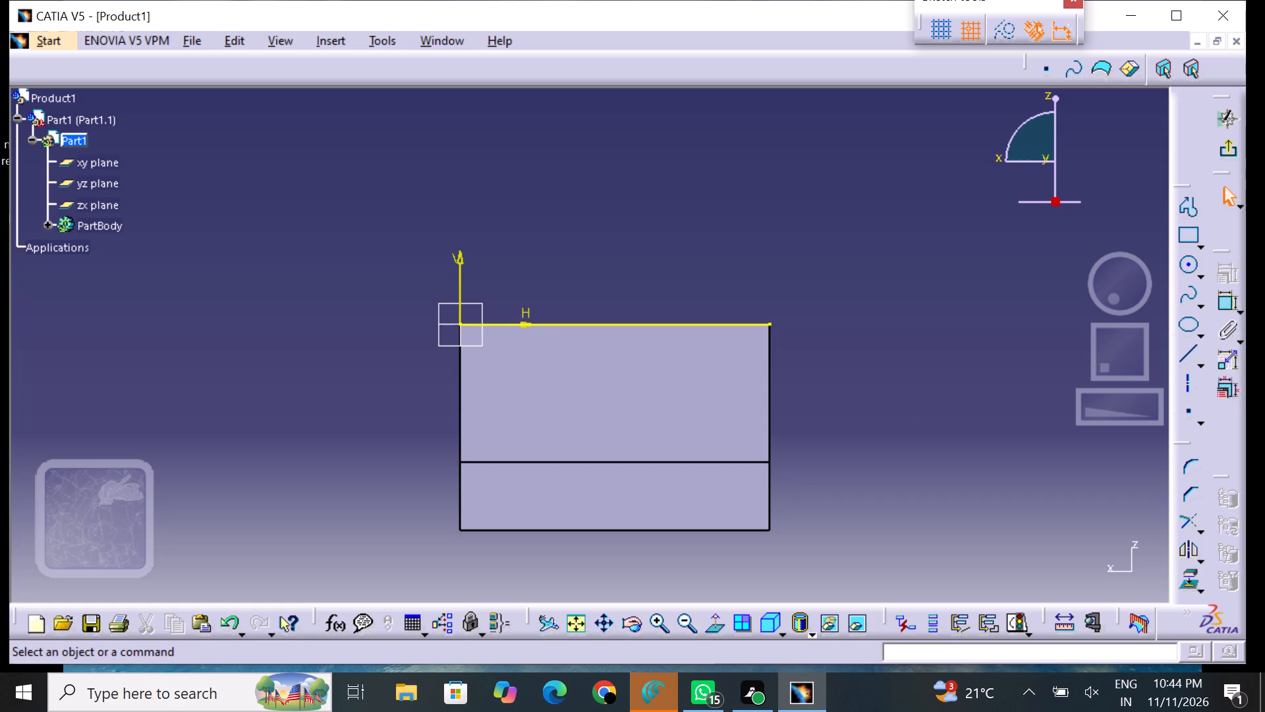
Sketch a two-line V profile from the origin down into the face and back up to the top edge at about H 40, V 0.
click(1181, 216)
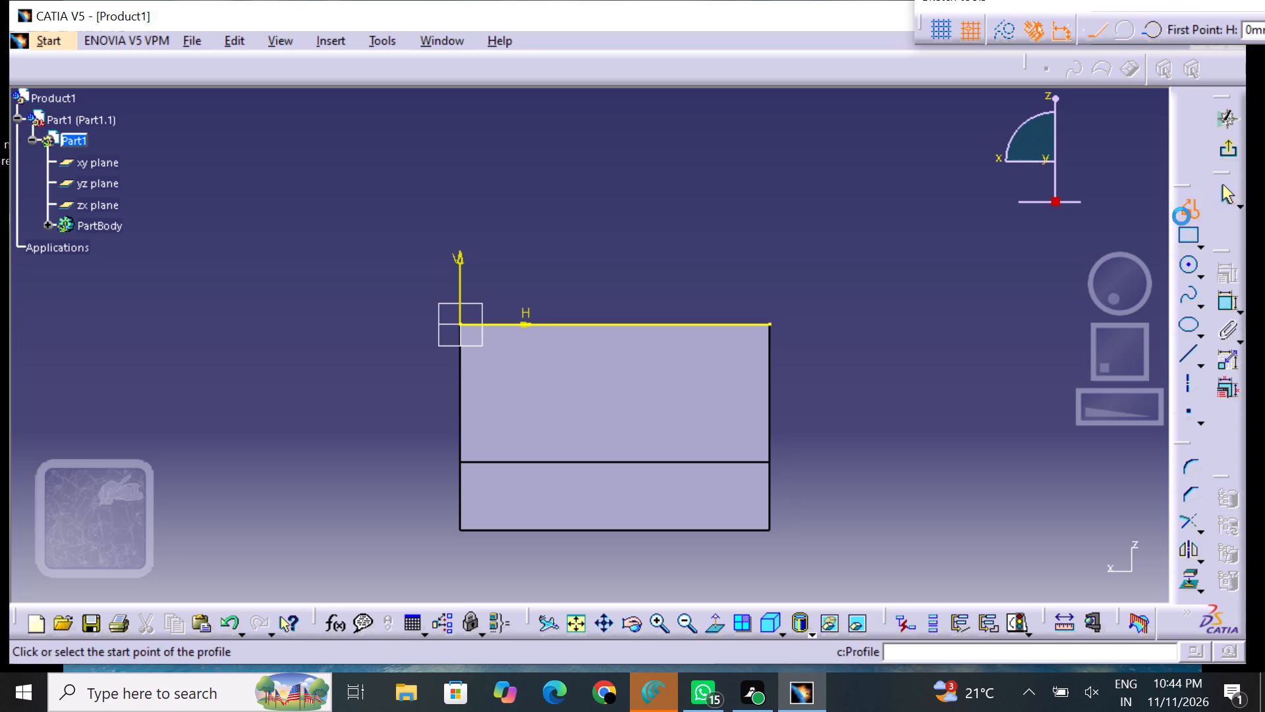
click(459, 327)
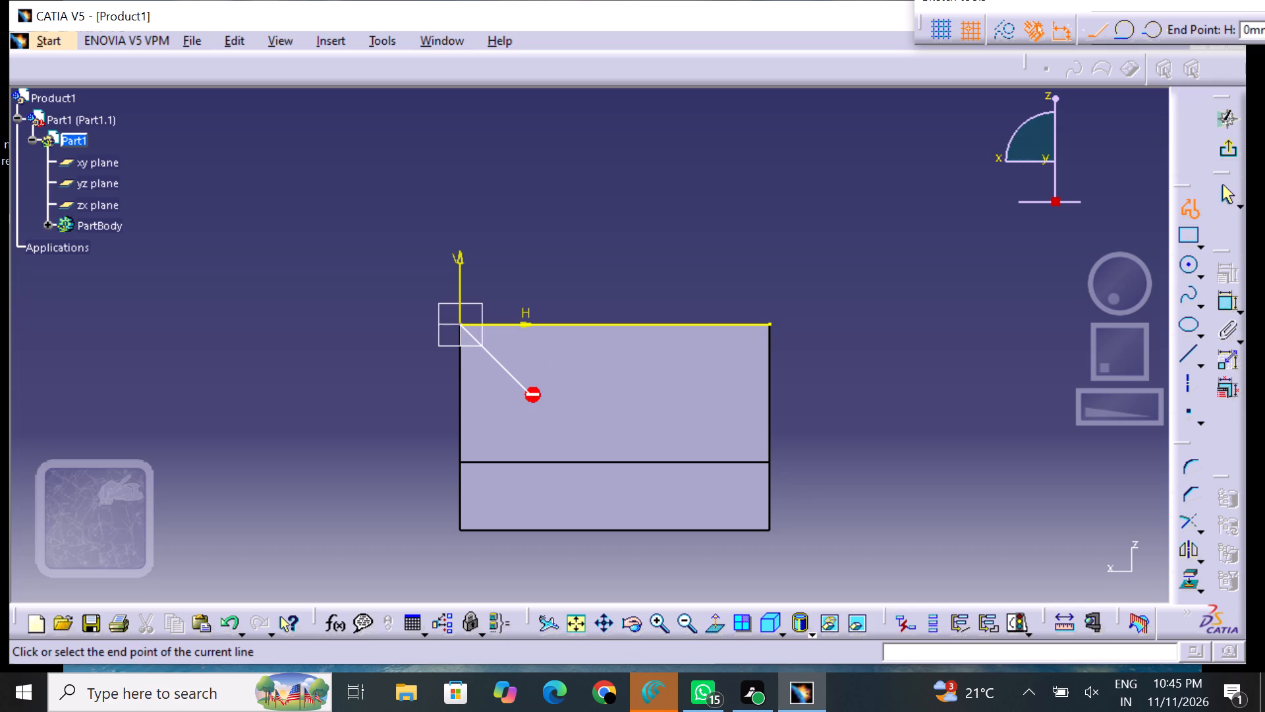
click(590, 333)
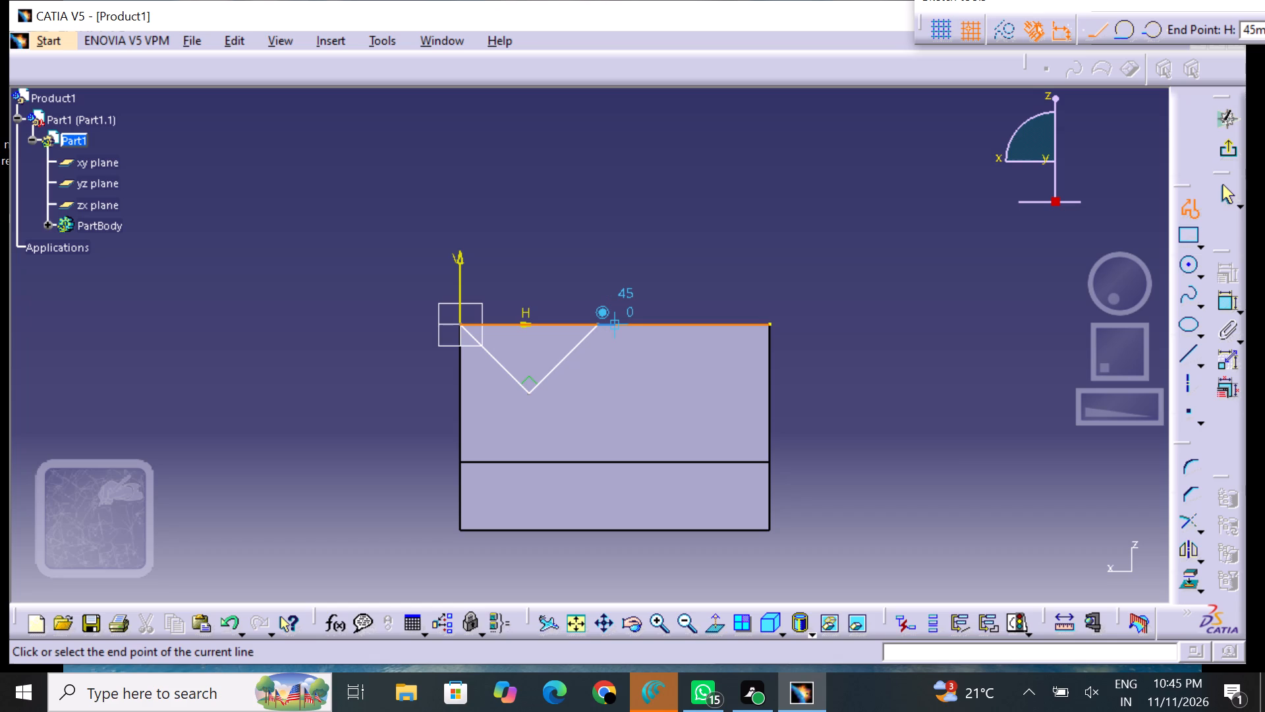
key(Escape)
key(Escape)
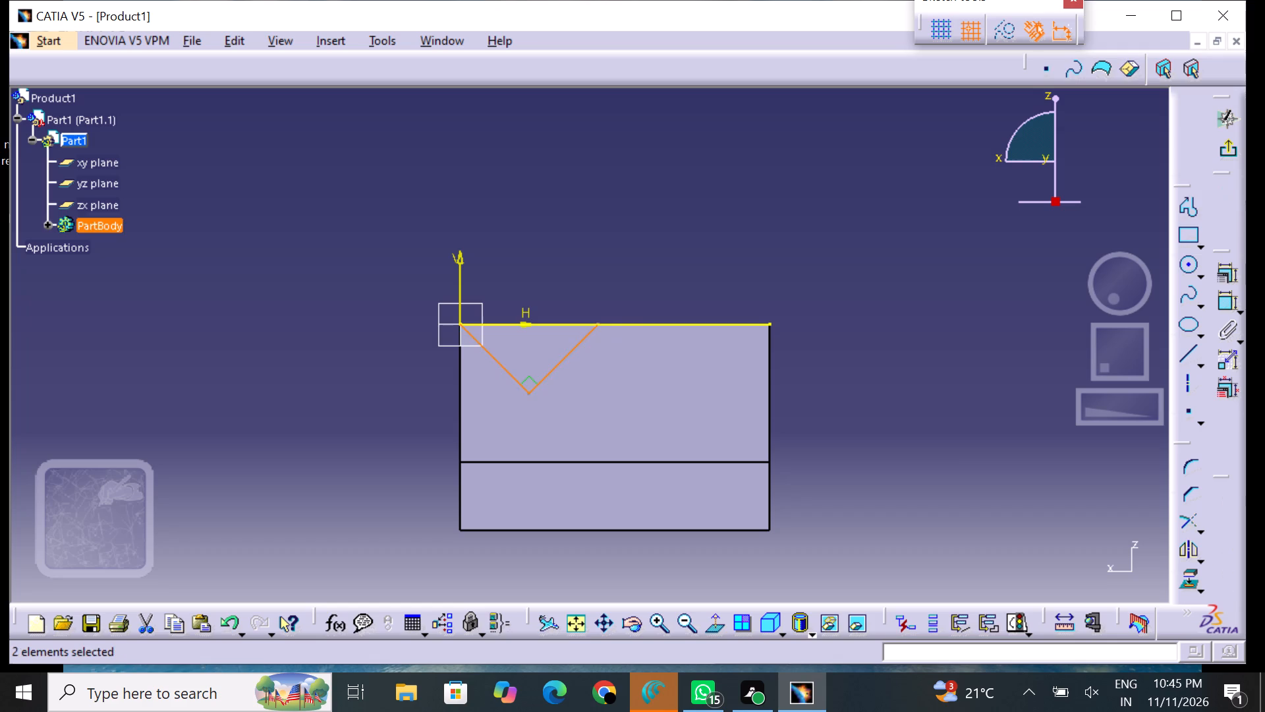
key(Escape)
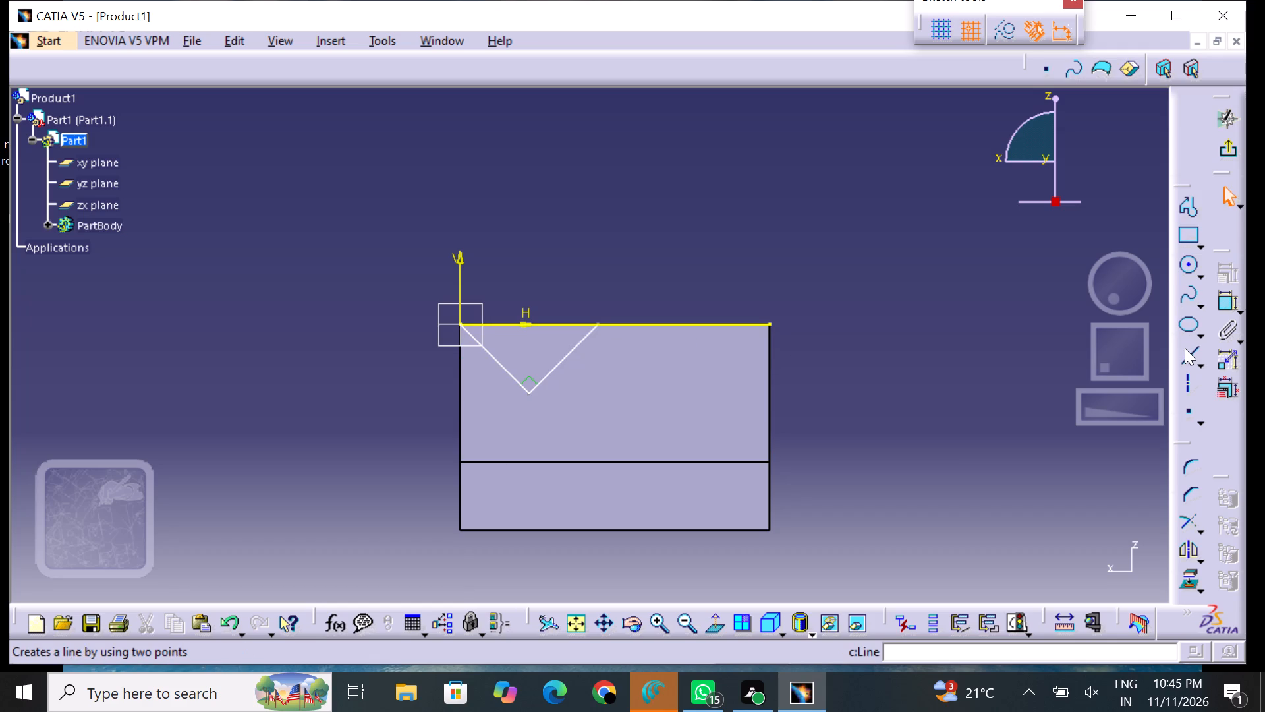
Dimension the V's bottom vertex from the edge where the upright meets the foot, and set the offset to 15 mm.
click(1228, 309)
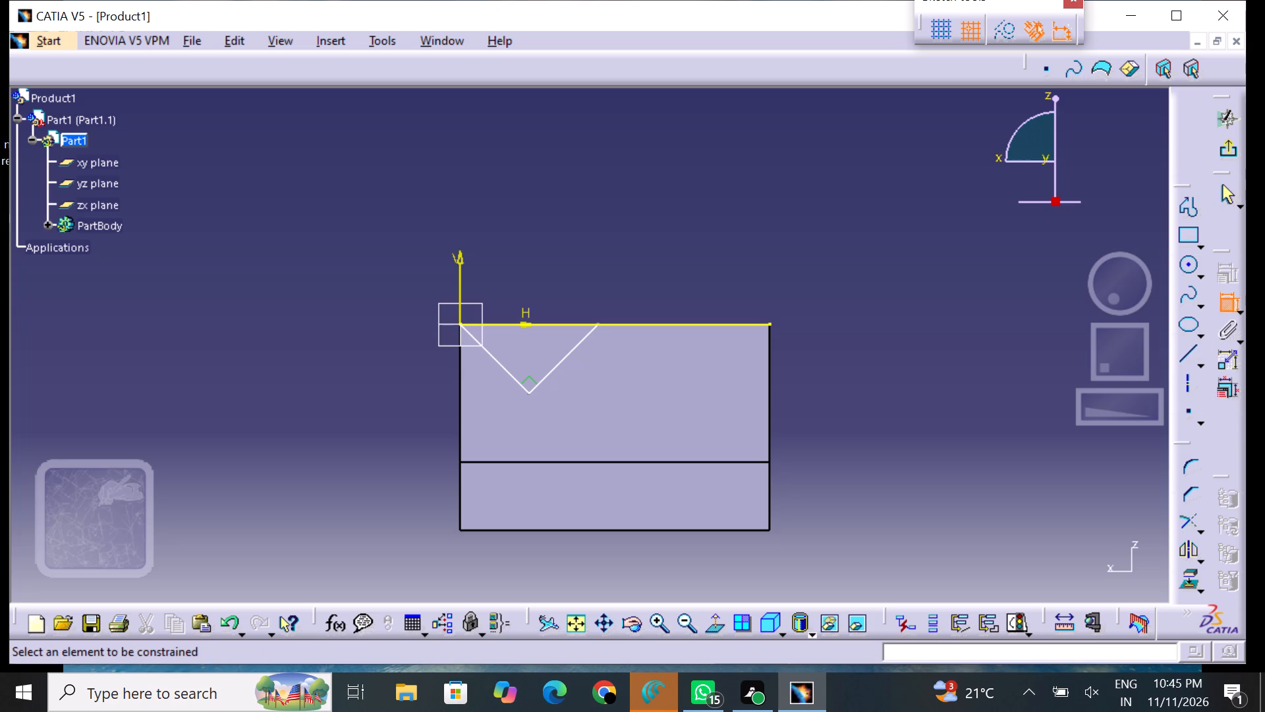
click(527, 392)
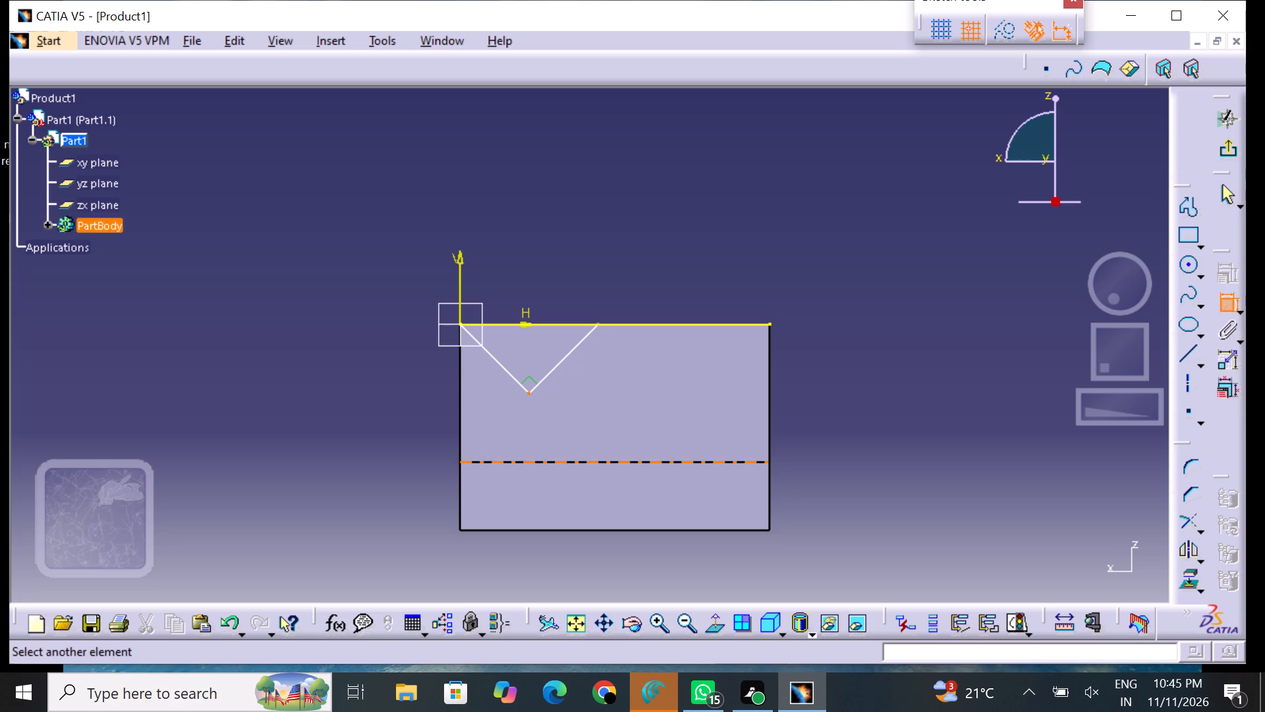
click(533, 462)
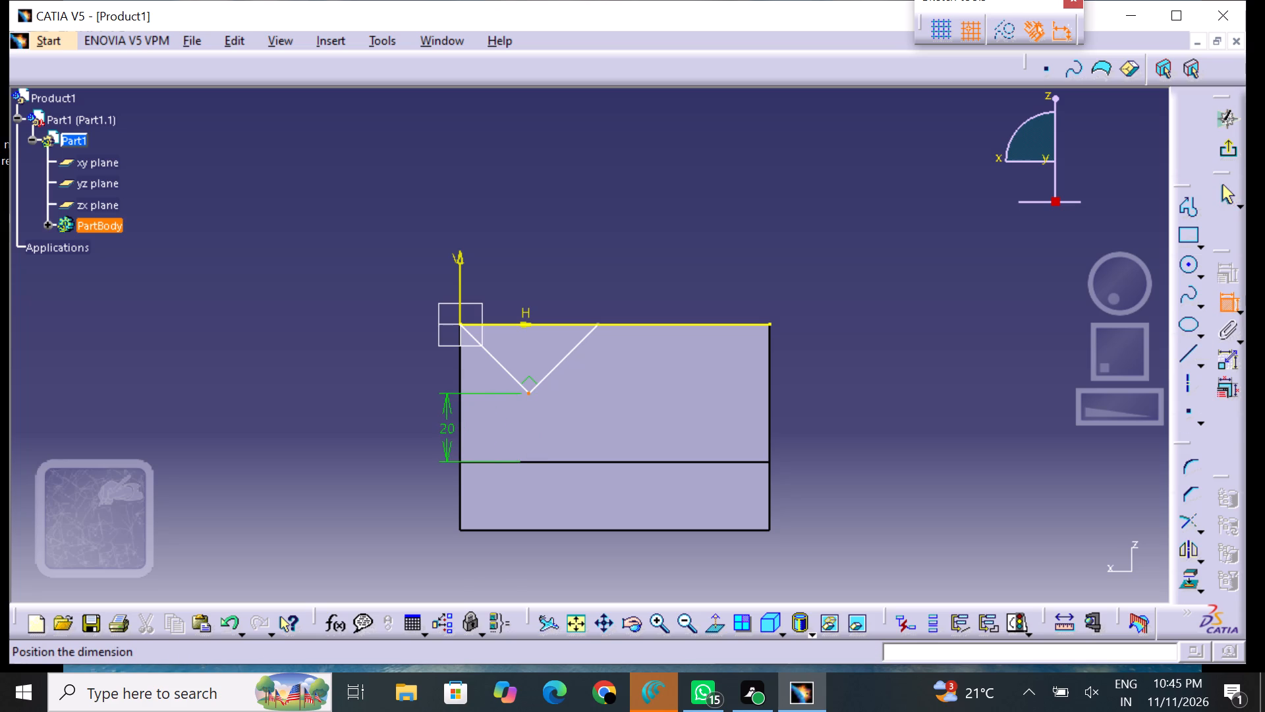
click(445, 433)
click(445, 429)
click(445, 429)
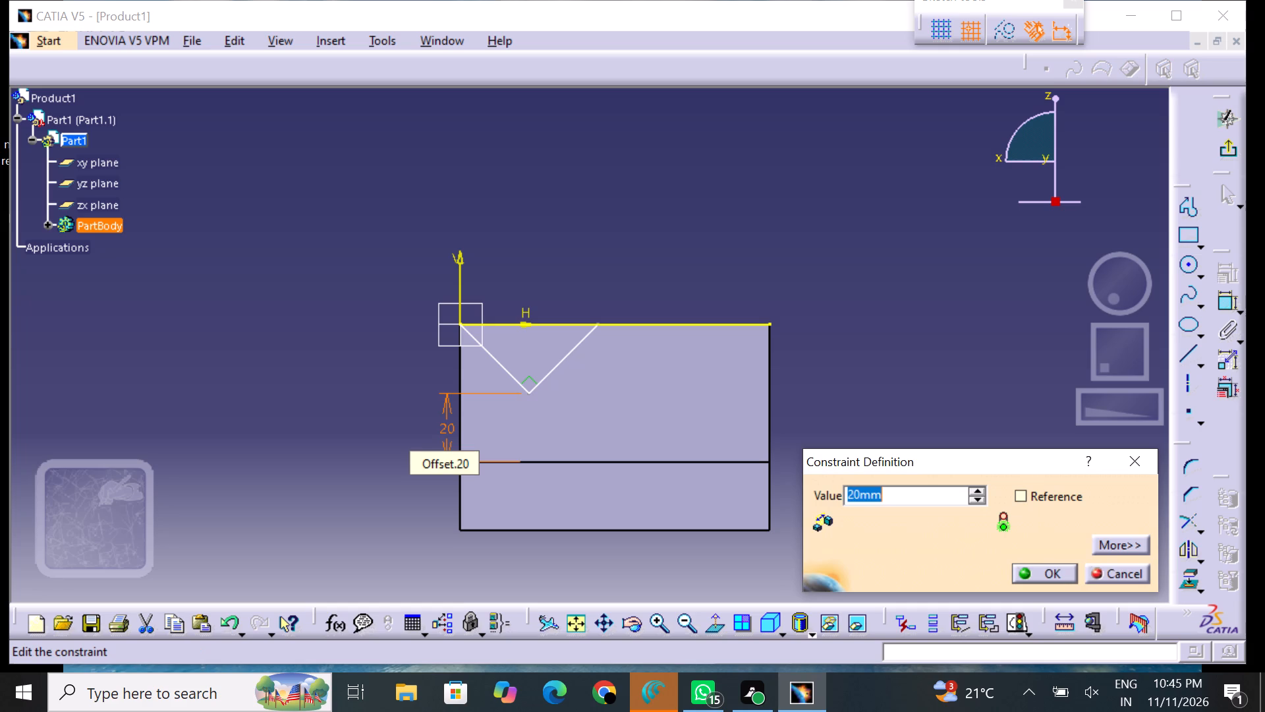
key(BackSpace)
text(15)
key(Return)
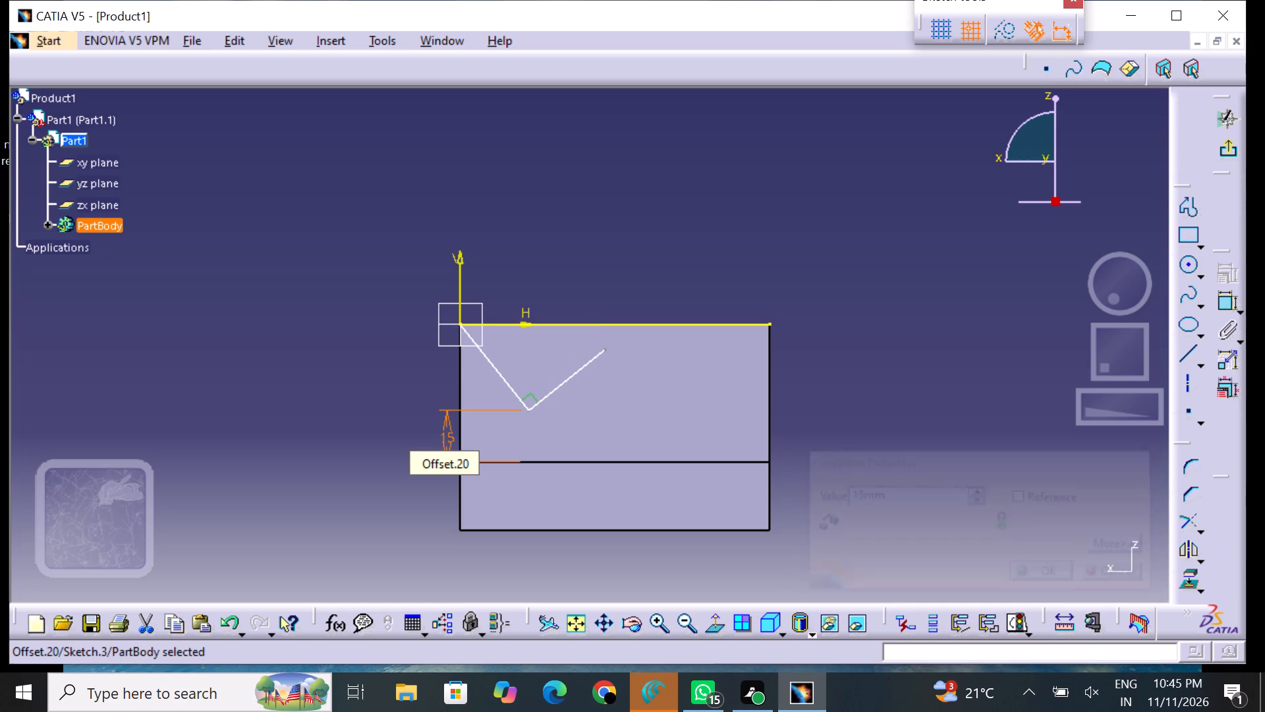
click(357, 456)
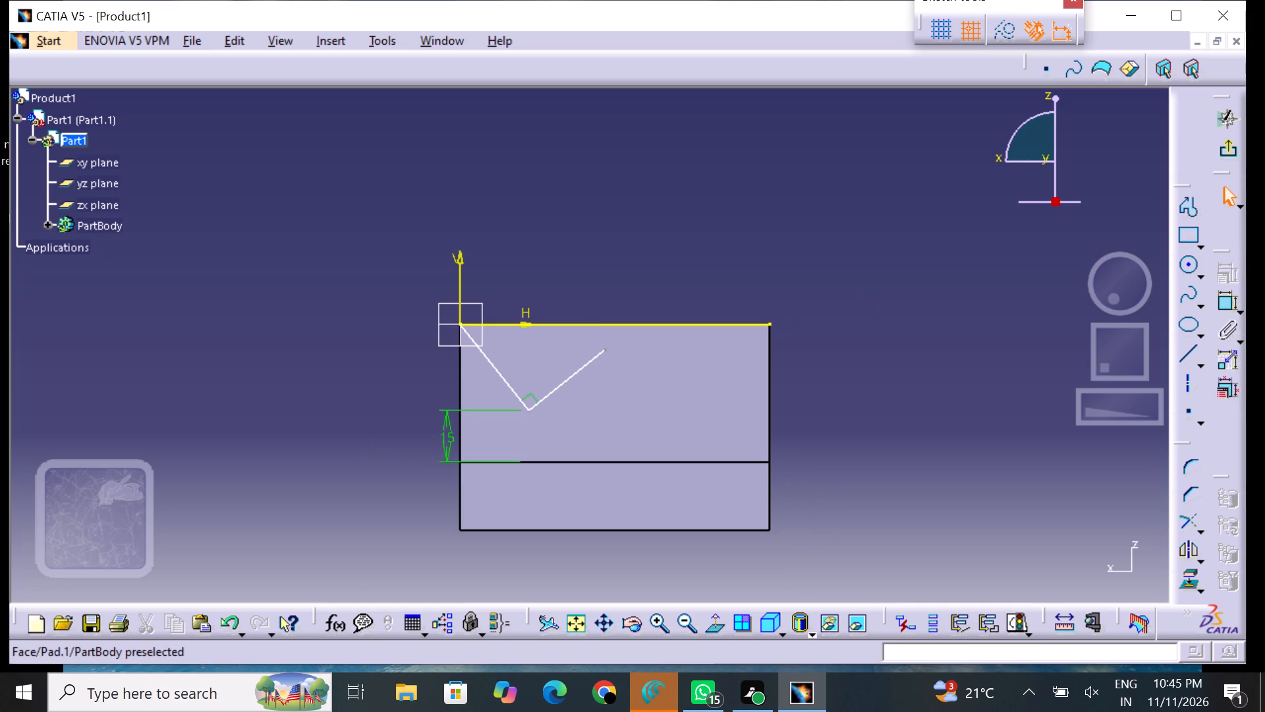
Reposition the V's free end onto the upright's top edge, about 50 mm horizontally from the origin.
click(1234, 305)
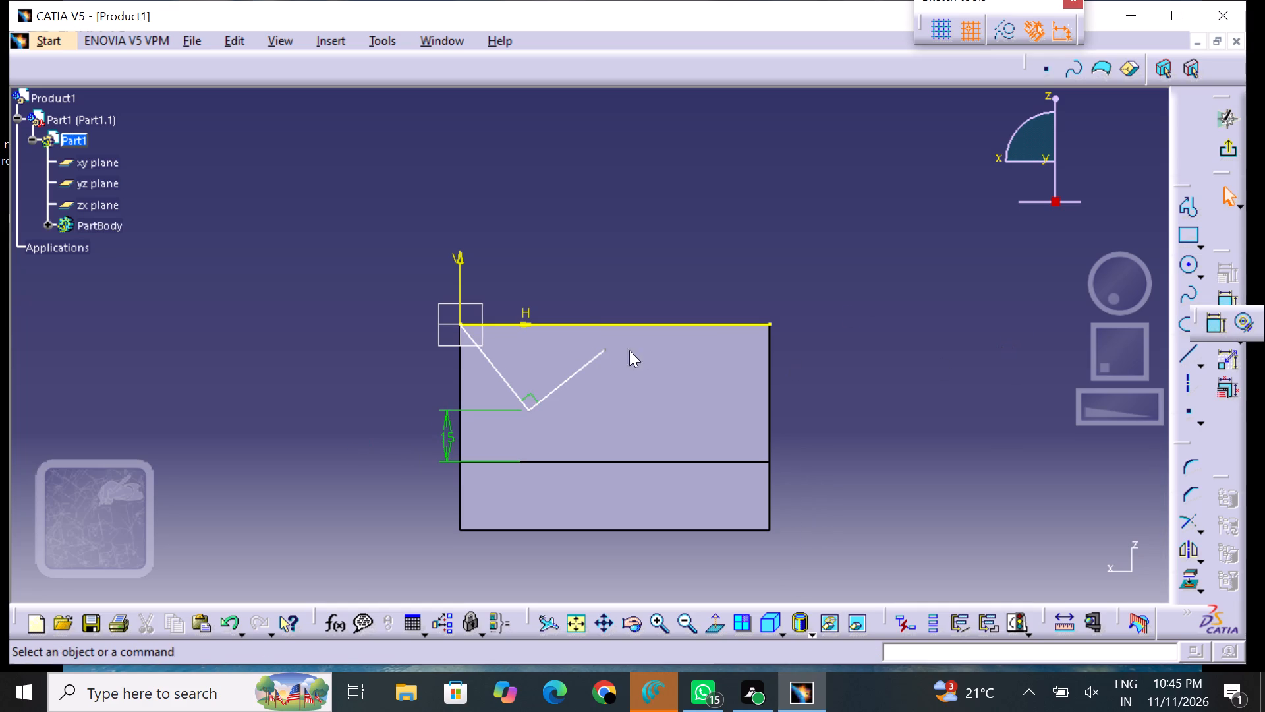
drag(598, 352, 613, 344)
click(884, 406)
drag(603, 355, 622, 334)
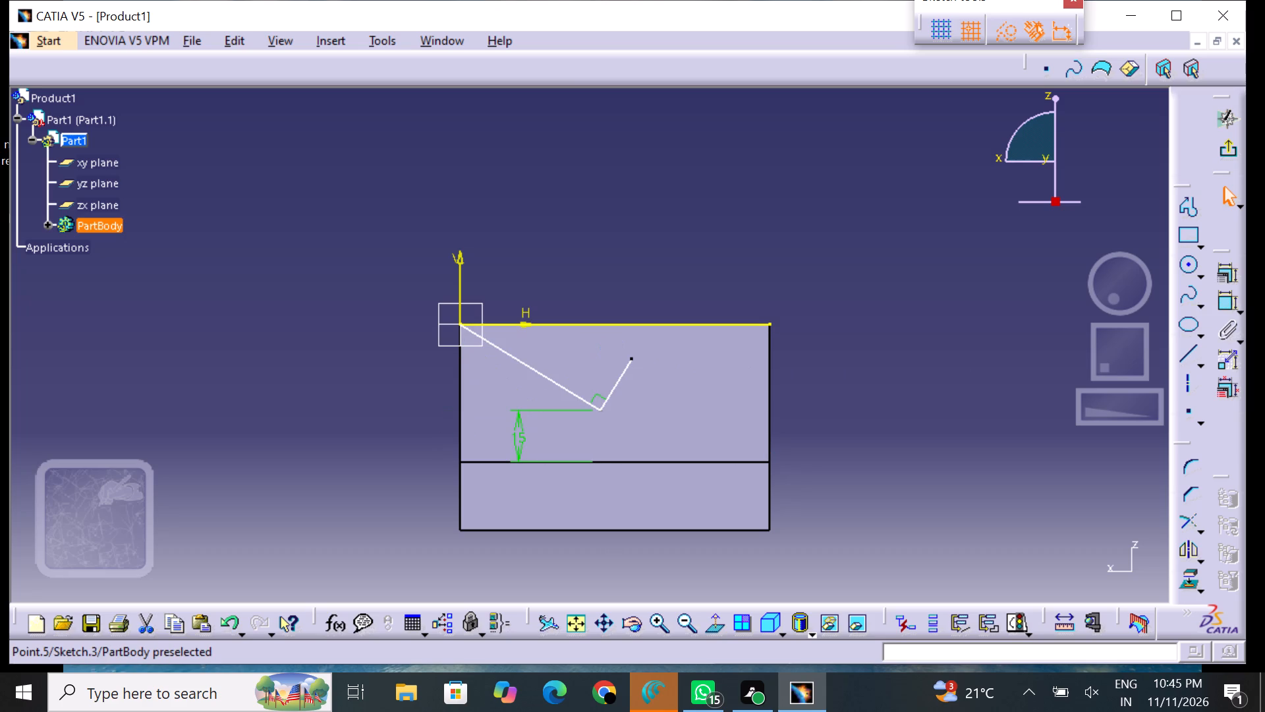
drag(622, 334, 619, 335)
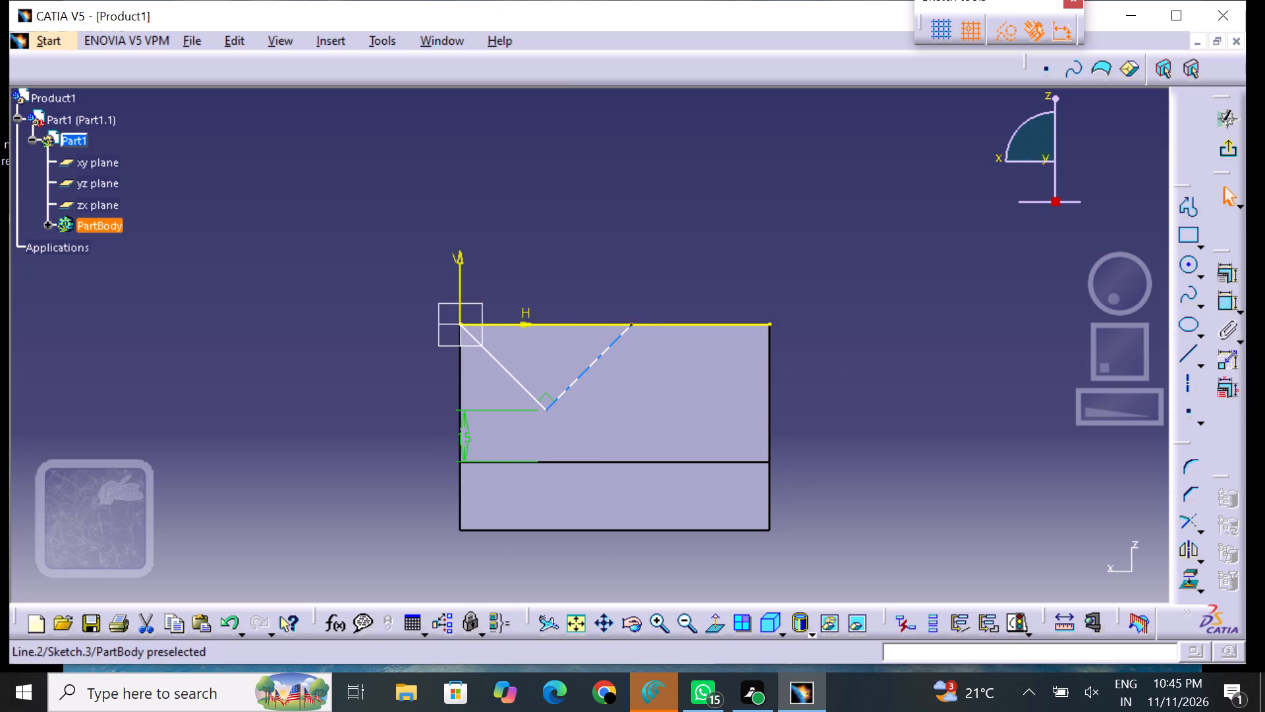
click(885, 417)
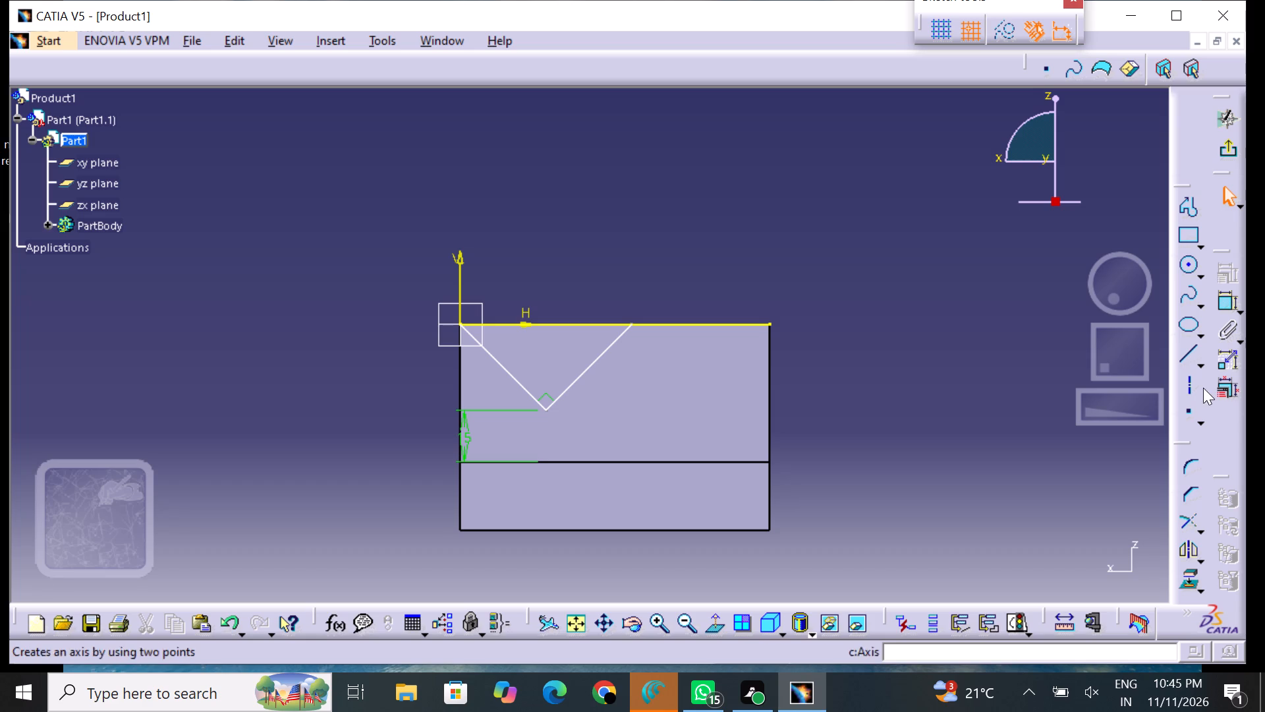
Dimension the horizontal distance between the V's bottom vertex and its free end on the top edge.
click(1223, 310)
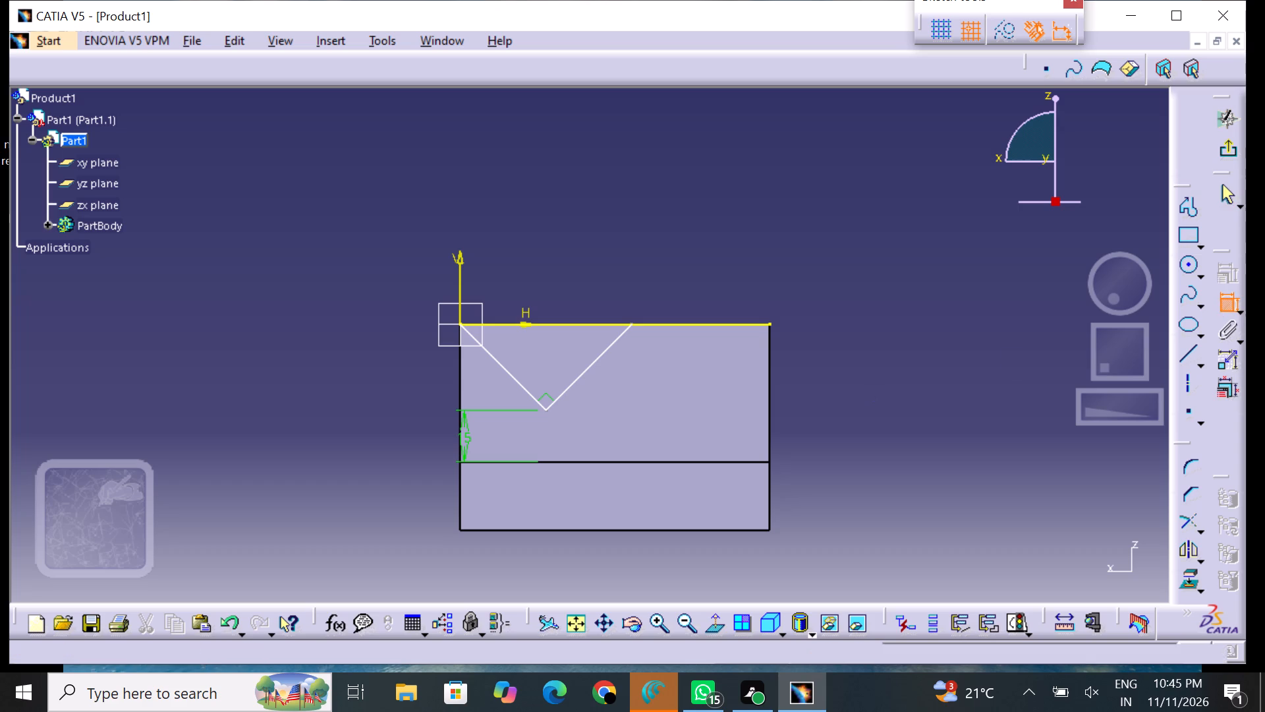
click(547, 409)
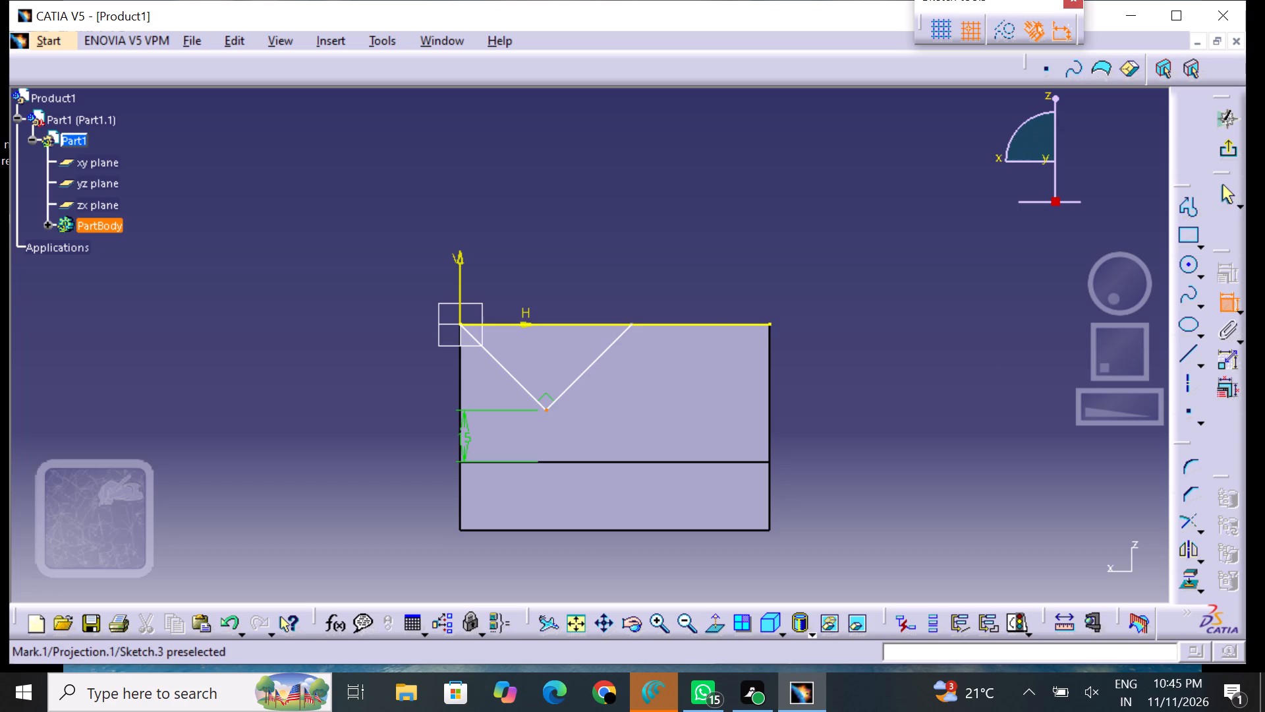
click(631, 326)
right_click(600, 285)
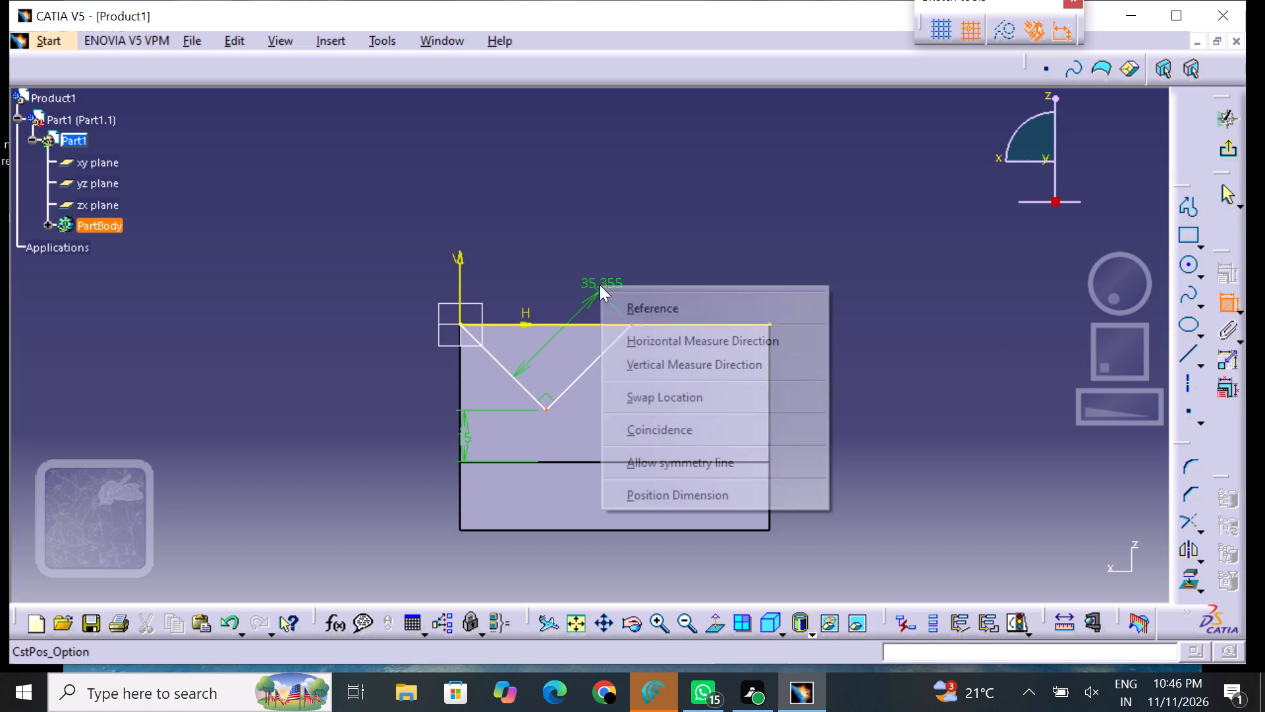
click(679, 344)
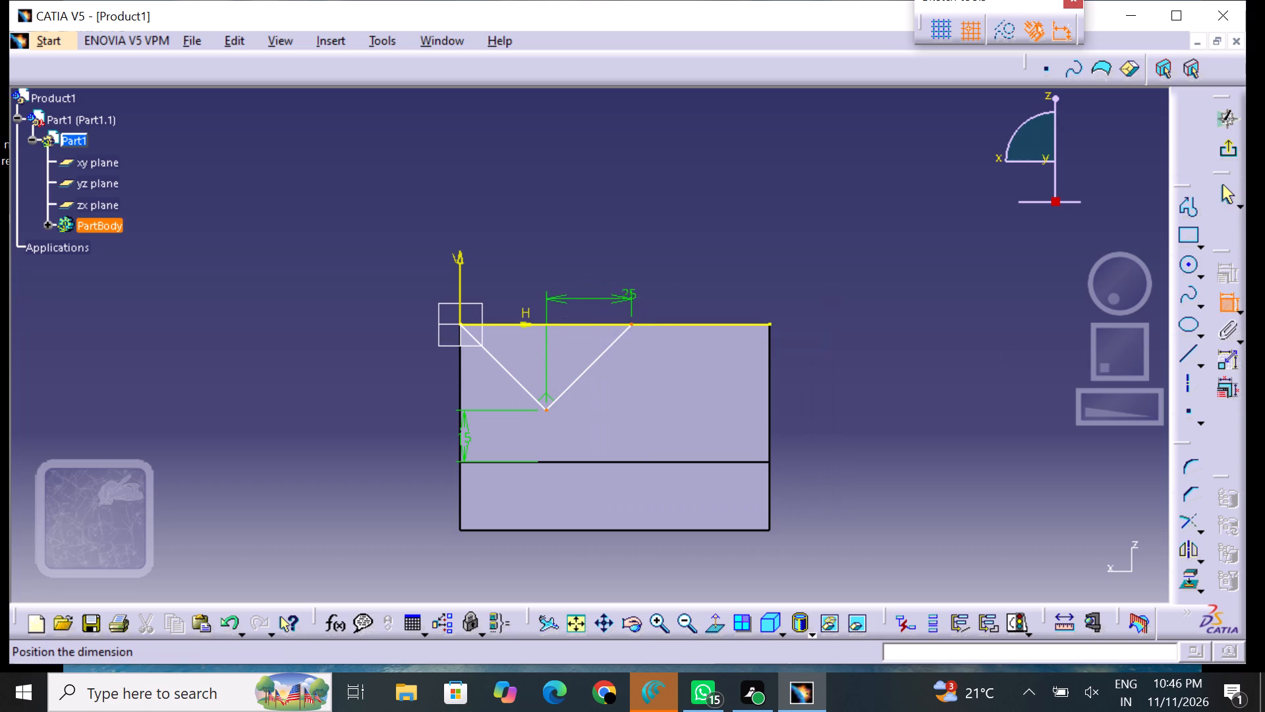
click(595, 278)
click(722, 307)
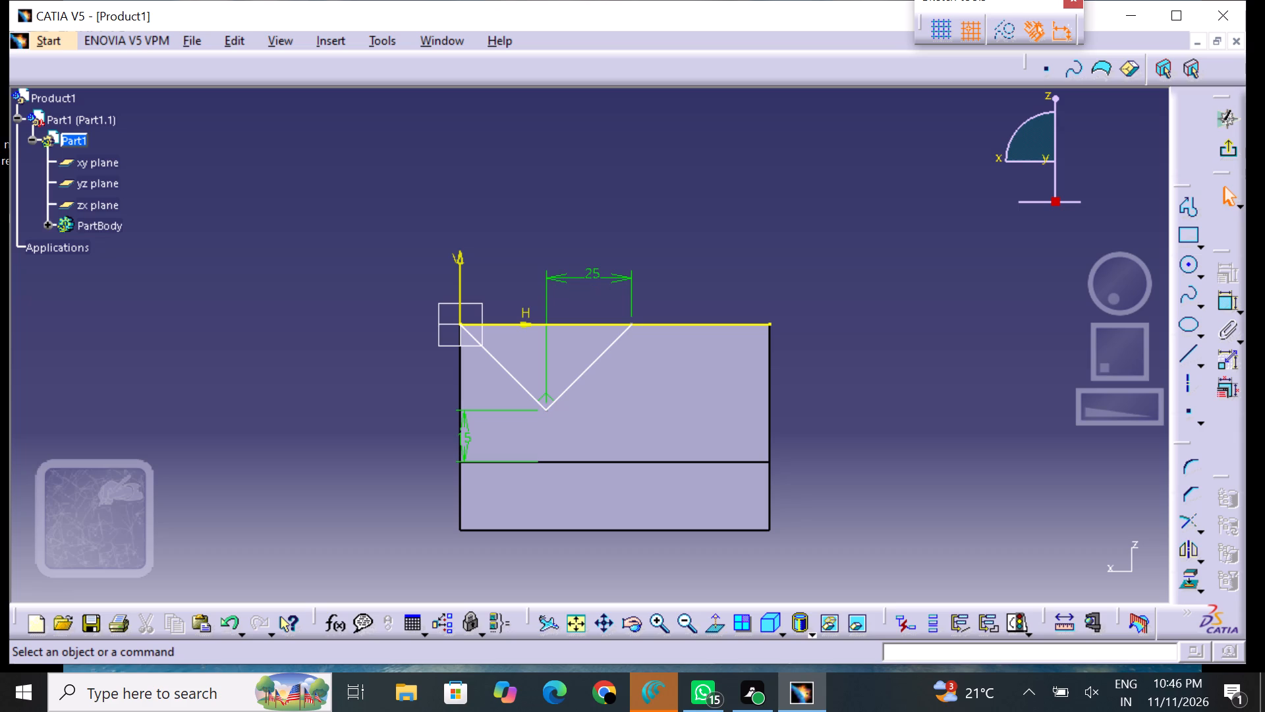
Dimension the horizontal distance from the sketch origin to the V's bottom vertex.
click(1228, 306)
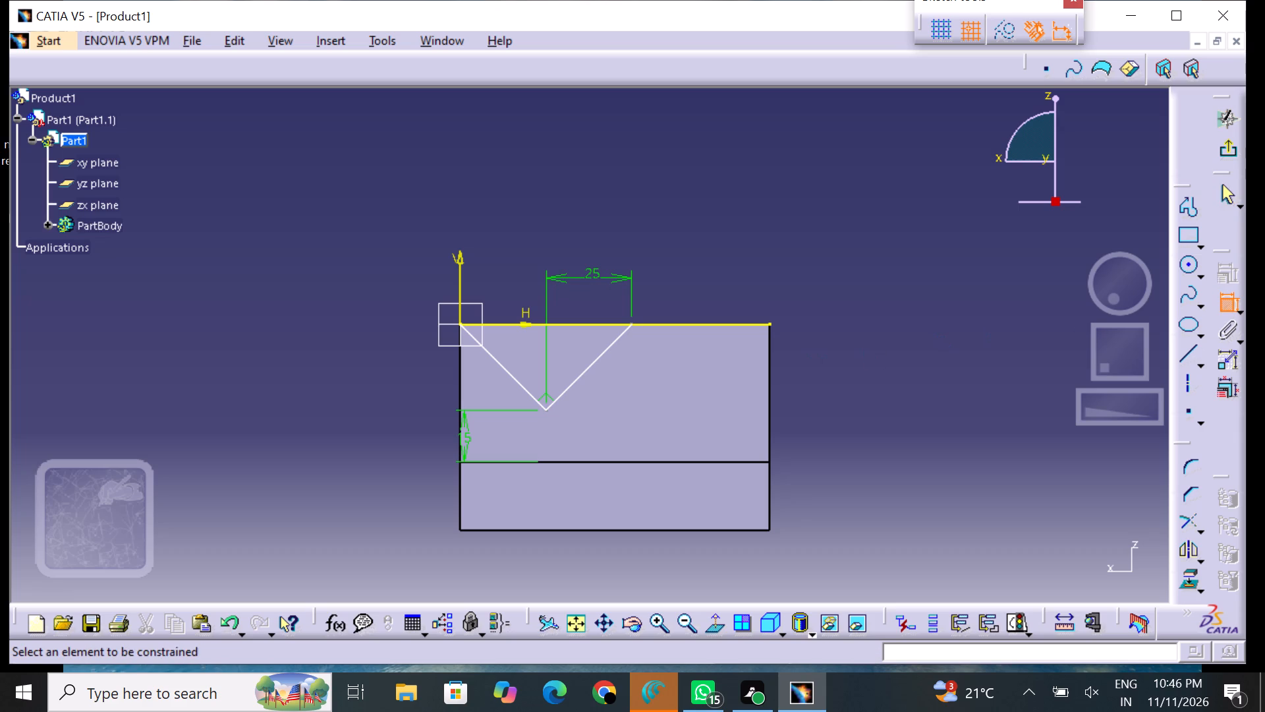
click(548, 407)
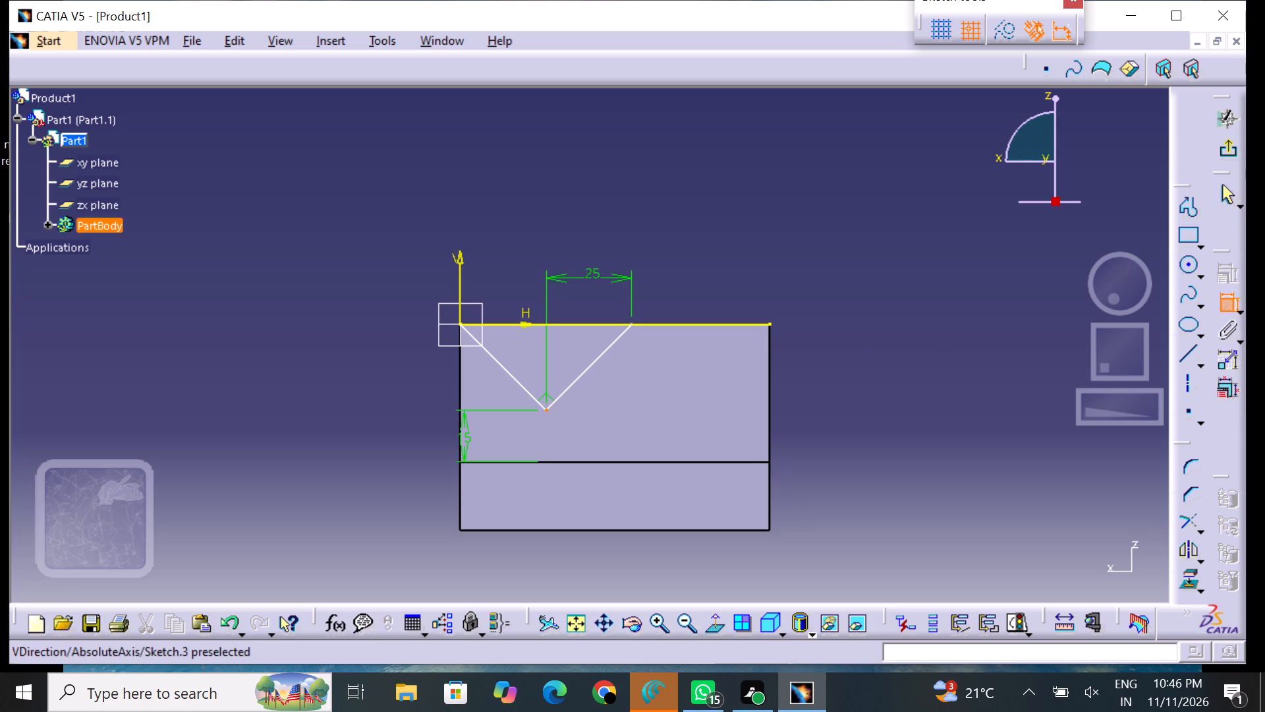
click(459, 325)
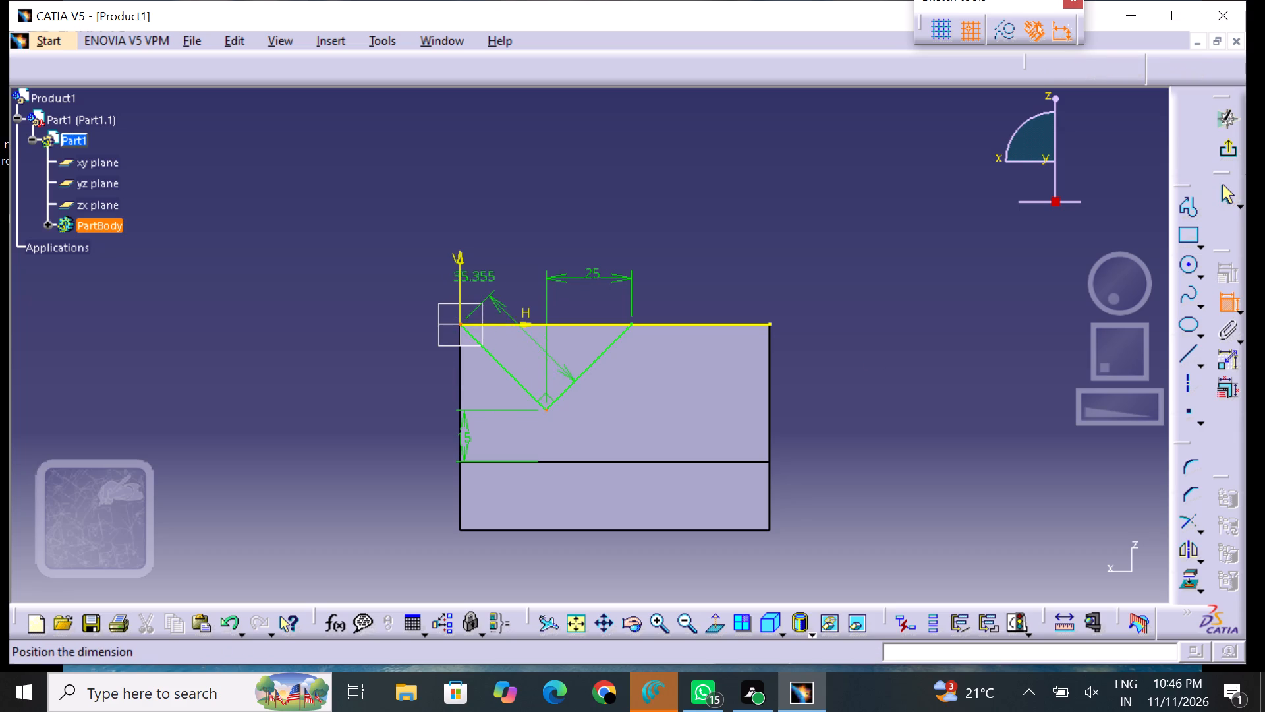
right_click(482, 259)
click(551, 312)
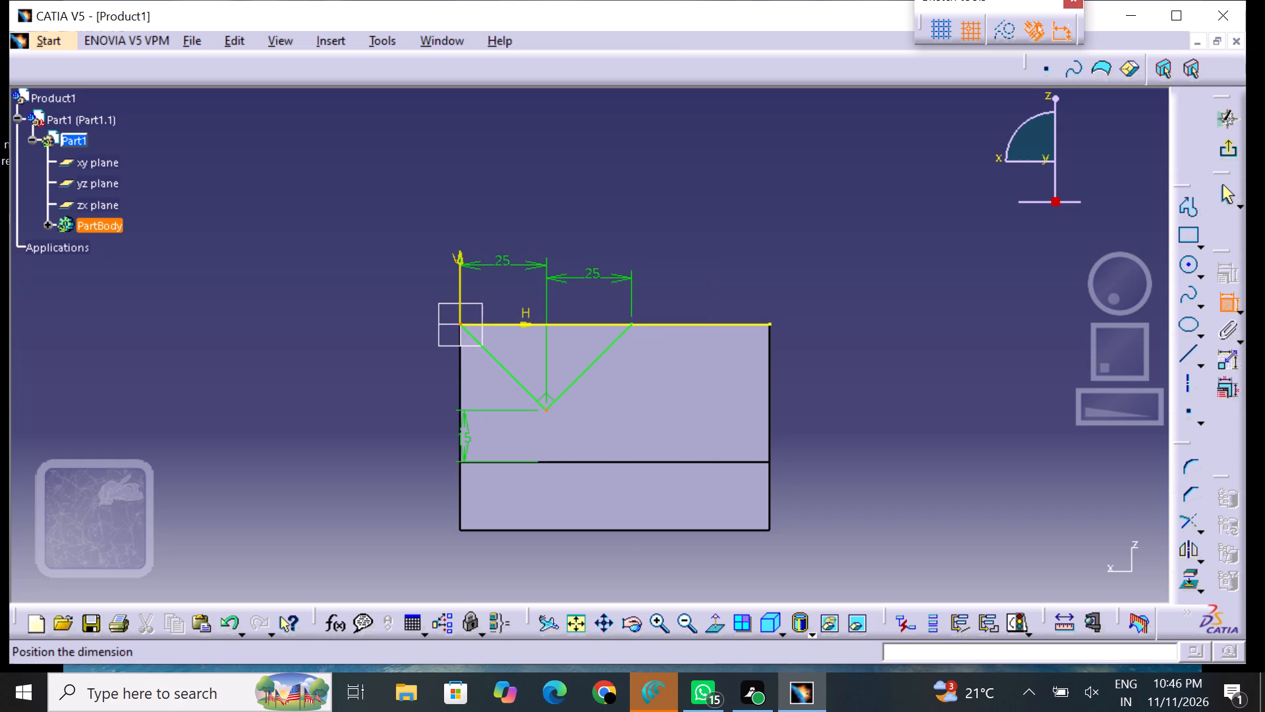
click(503, 265)
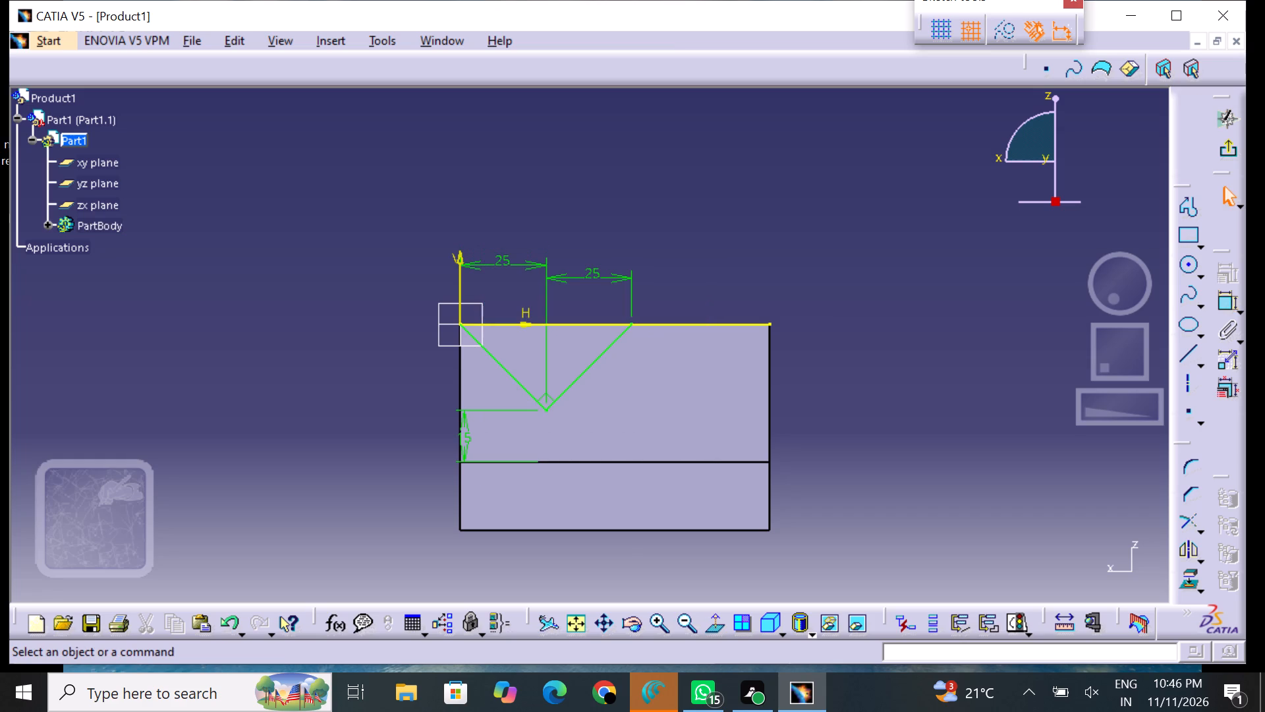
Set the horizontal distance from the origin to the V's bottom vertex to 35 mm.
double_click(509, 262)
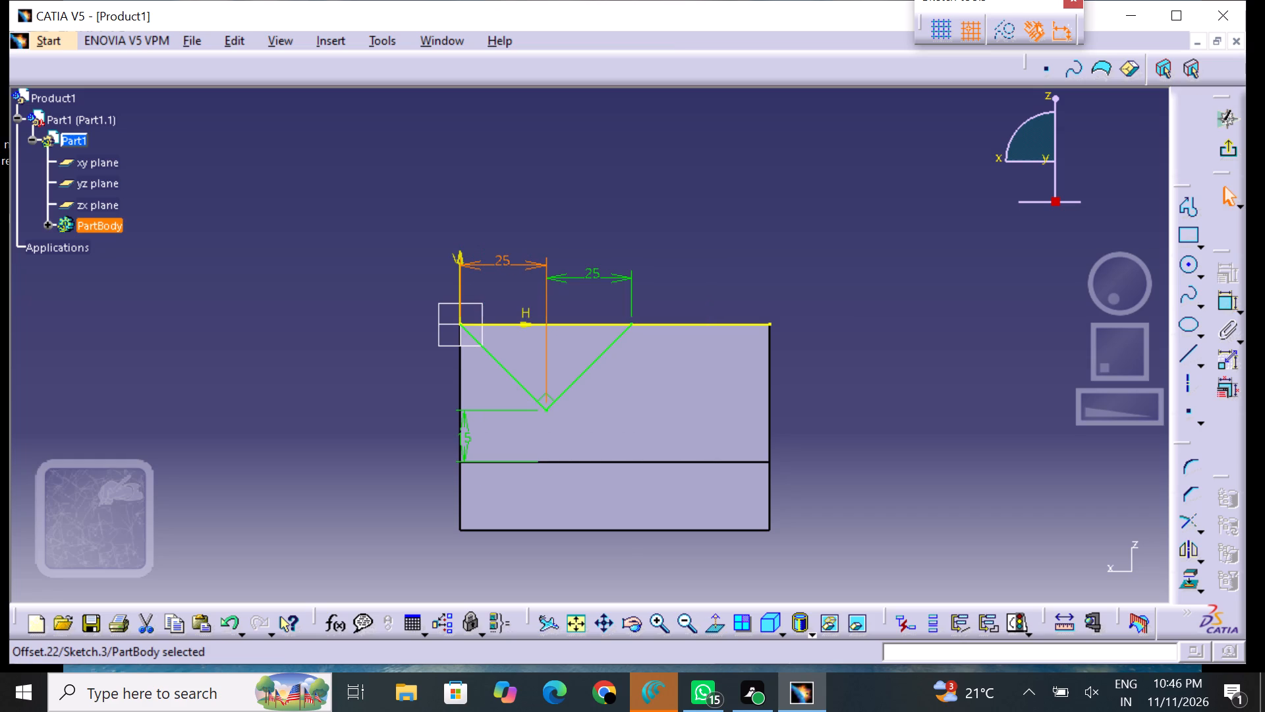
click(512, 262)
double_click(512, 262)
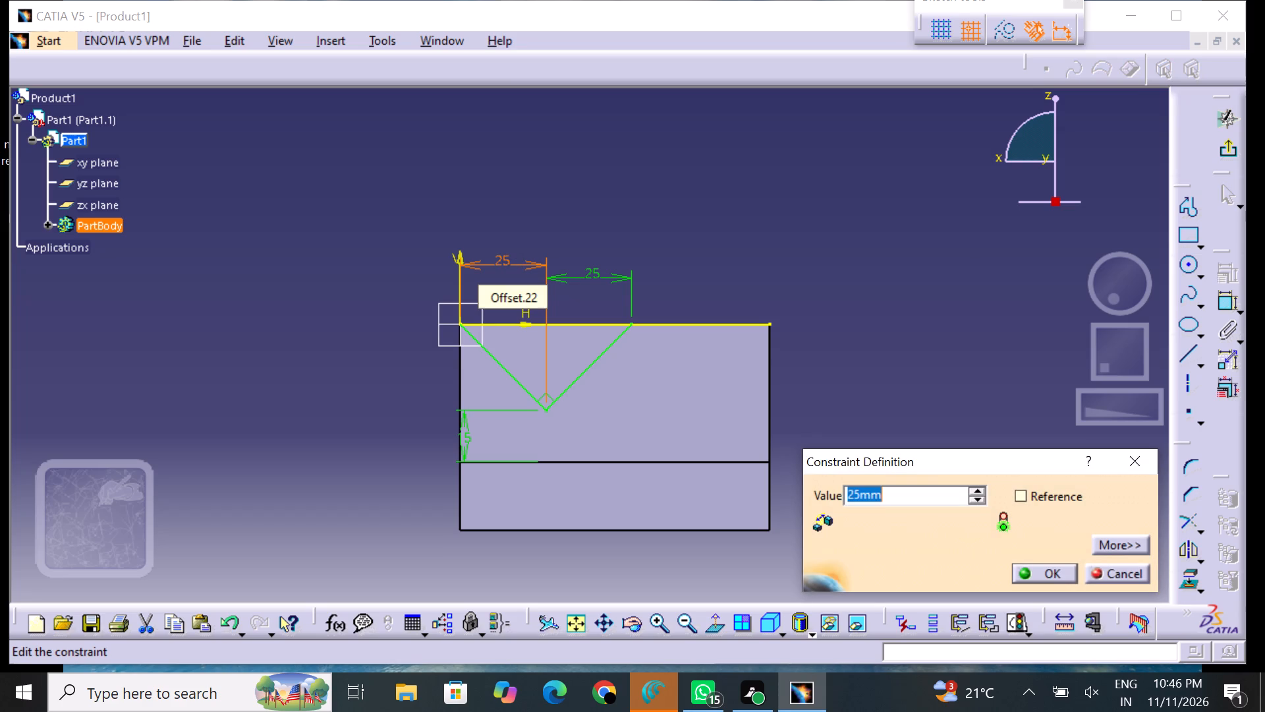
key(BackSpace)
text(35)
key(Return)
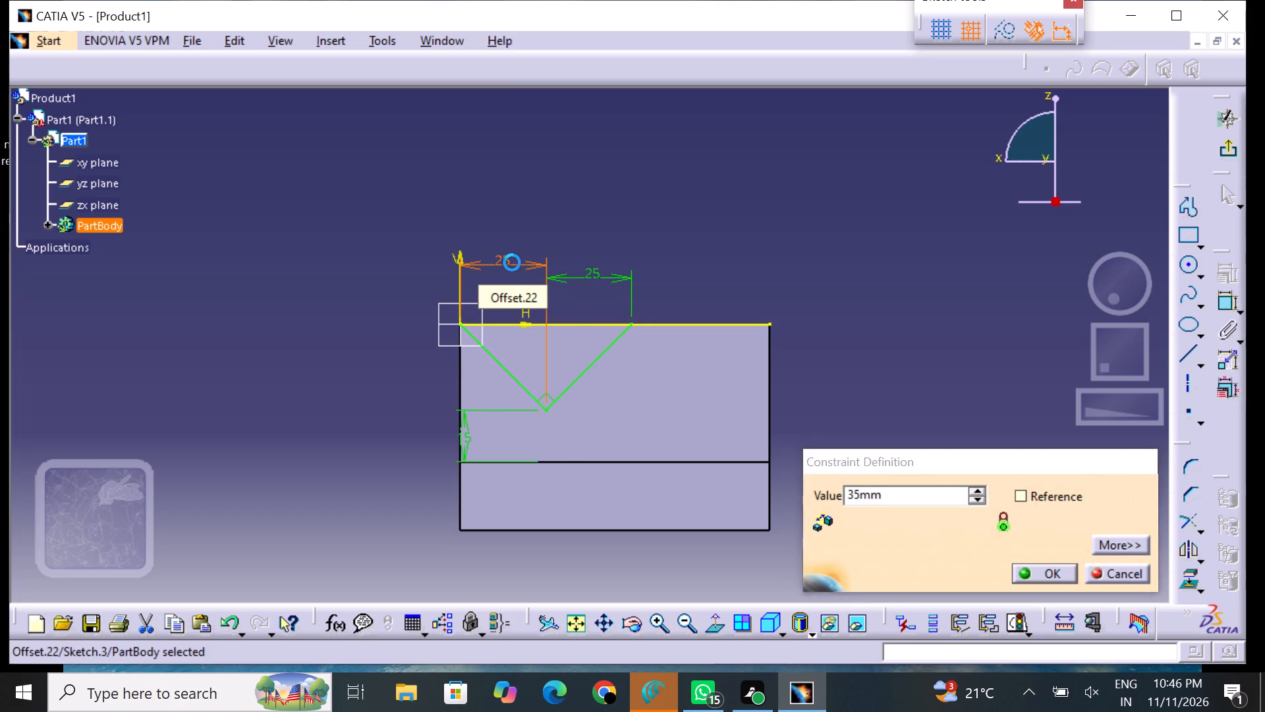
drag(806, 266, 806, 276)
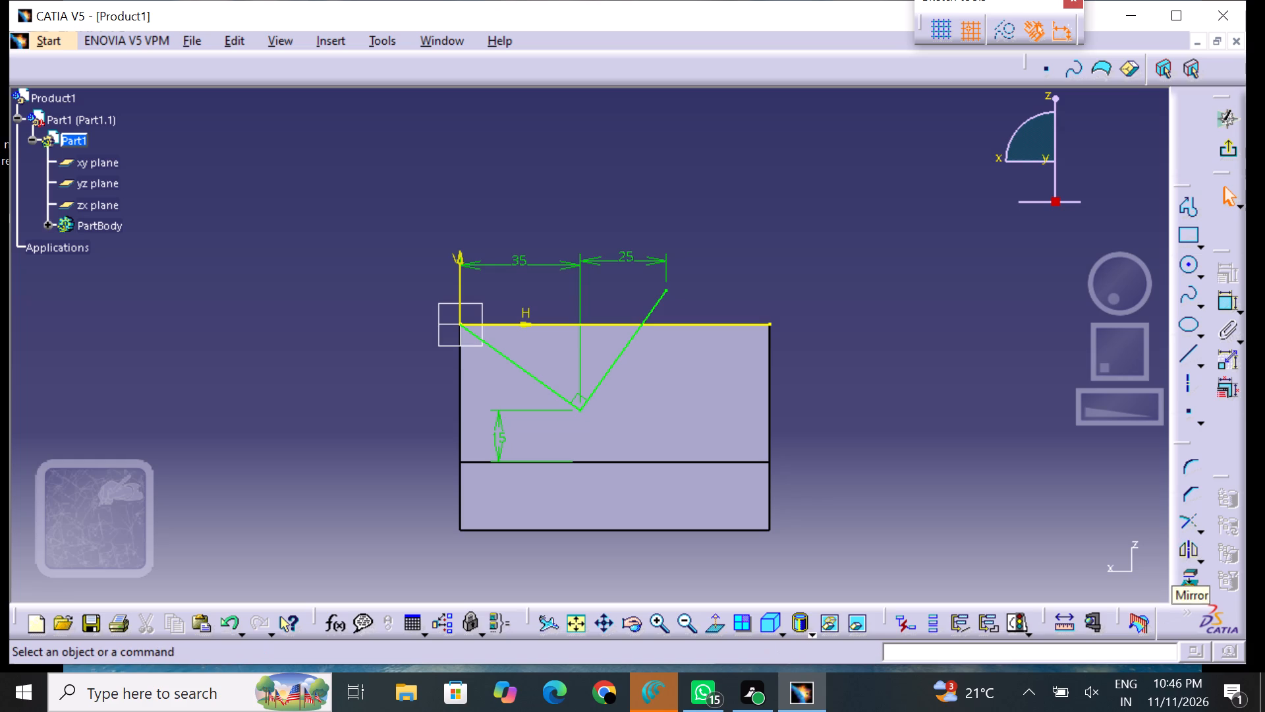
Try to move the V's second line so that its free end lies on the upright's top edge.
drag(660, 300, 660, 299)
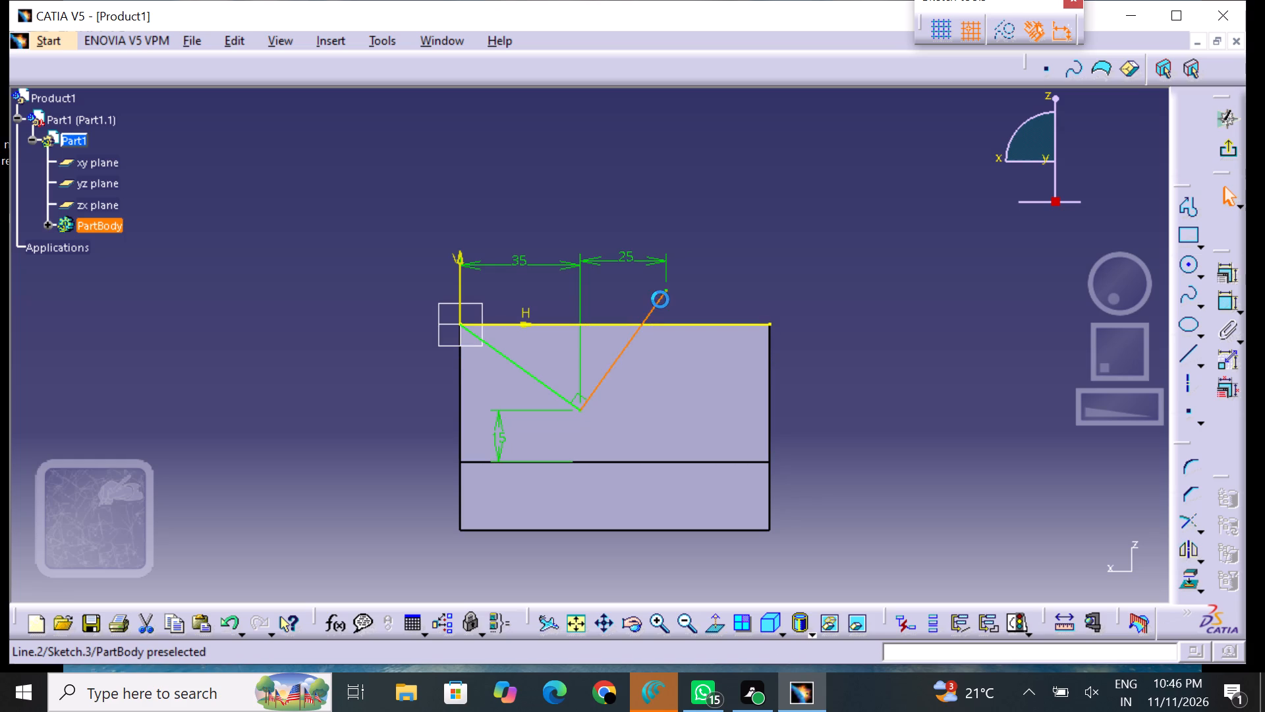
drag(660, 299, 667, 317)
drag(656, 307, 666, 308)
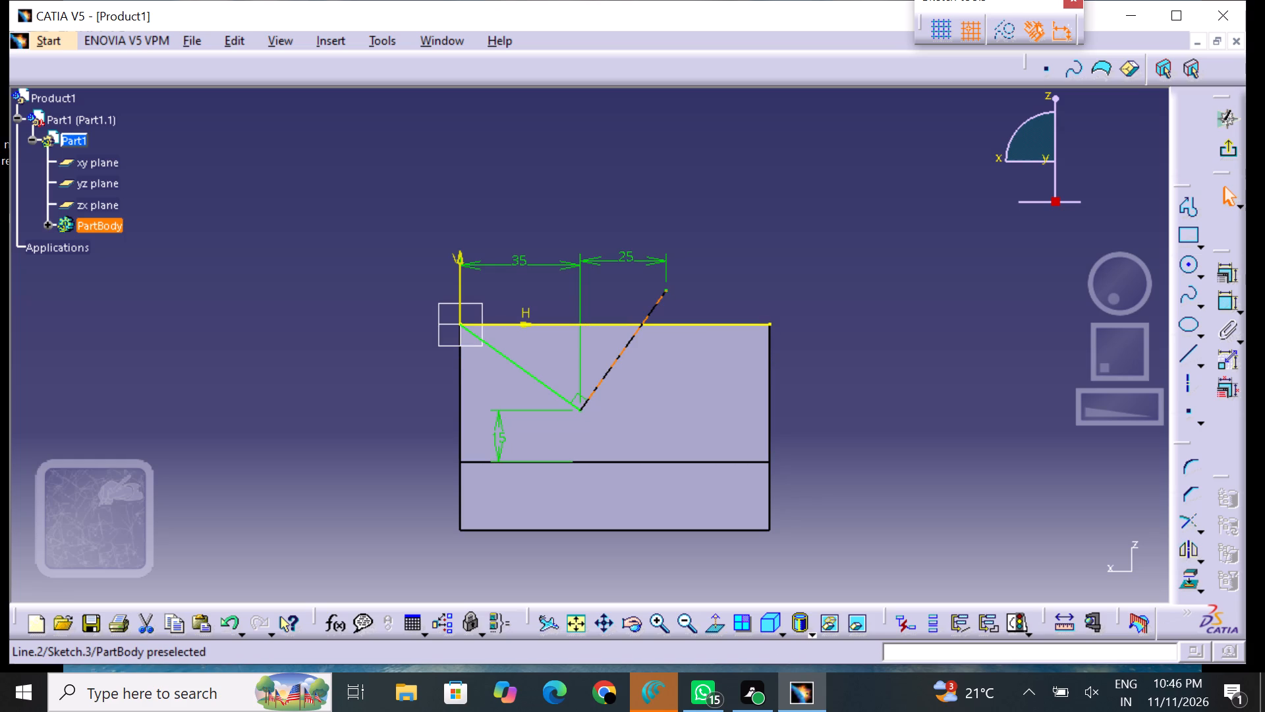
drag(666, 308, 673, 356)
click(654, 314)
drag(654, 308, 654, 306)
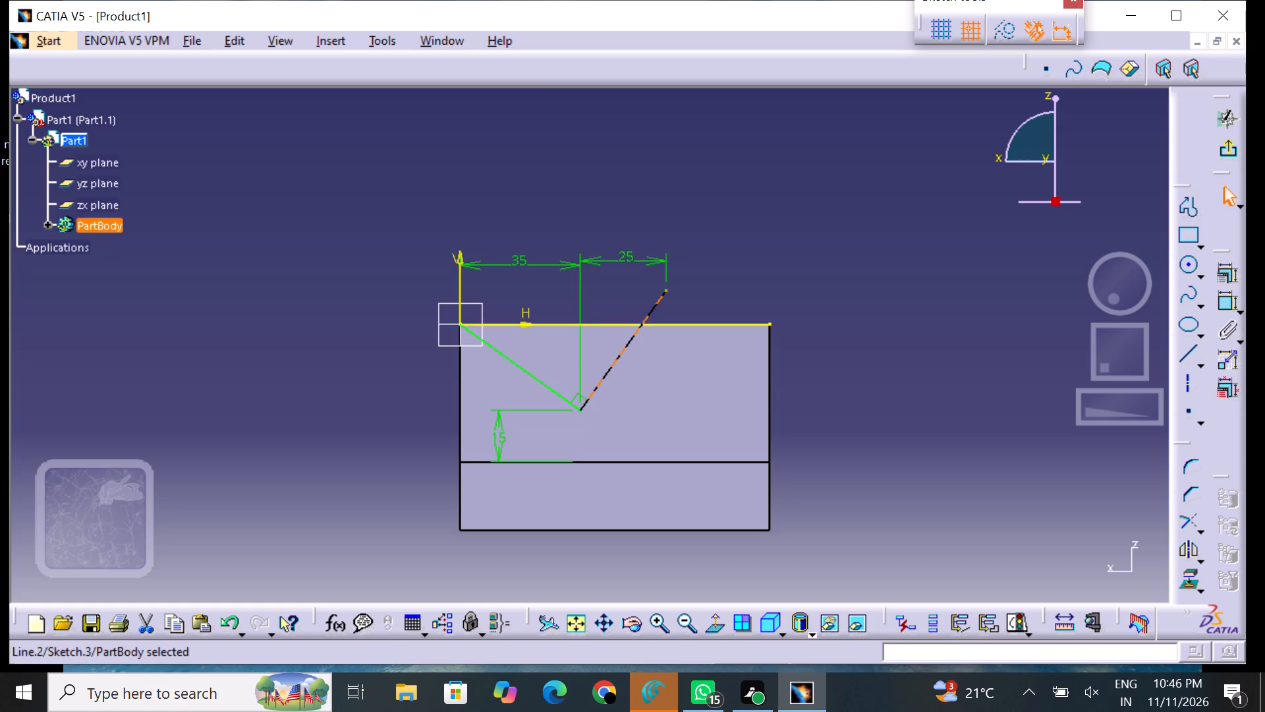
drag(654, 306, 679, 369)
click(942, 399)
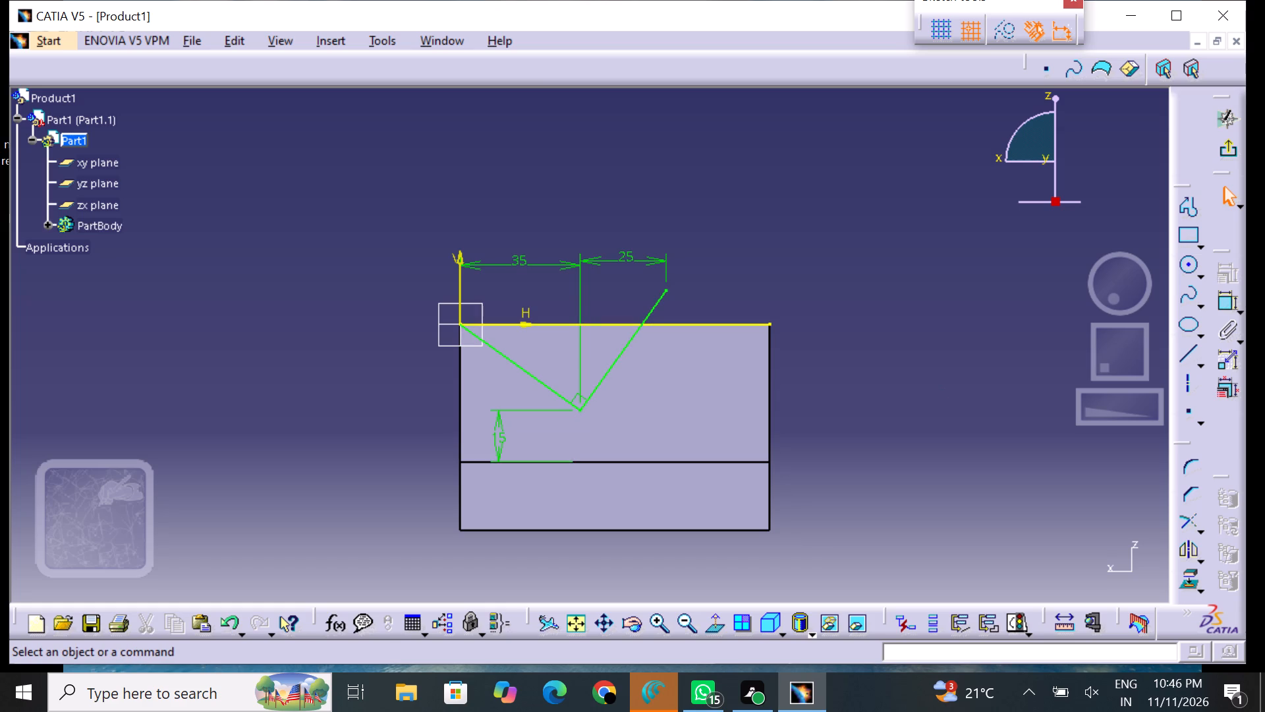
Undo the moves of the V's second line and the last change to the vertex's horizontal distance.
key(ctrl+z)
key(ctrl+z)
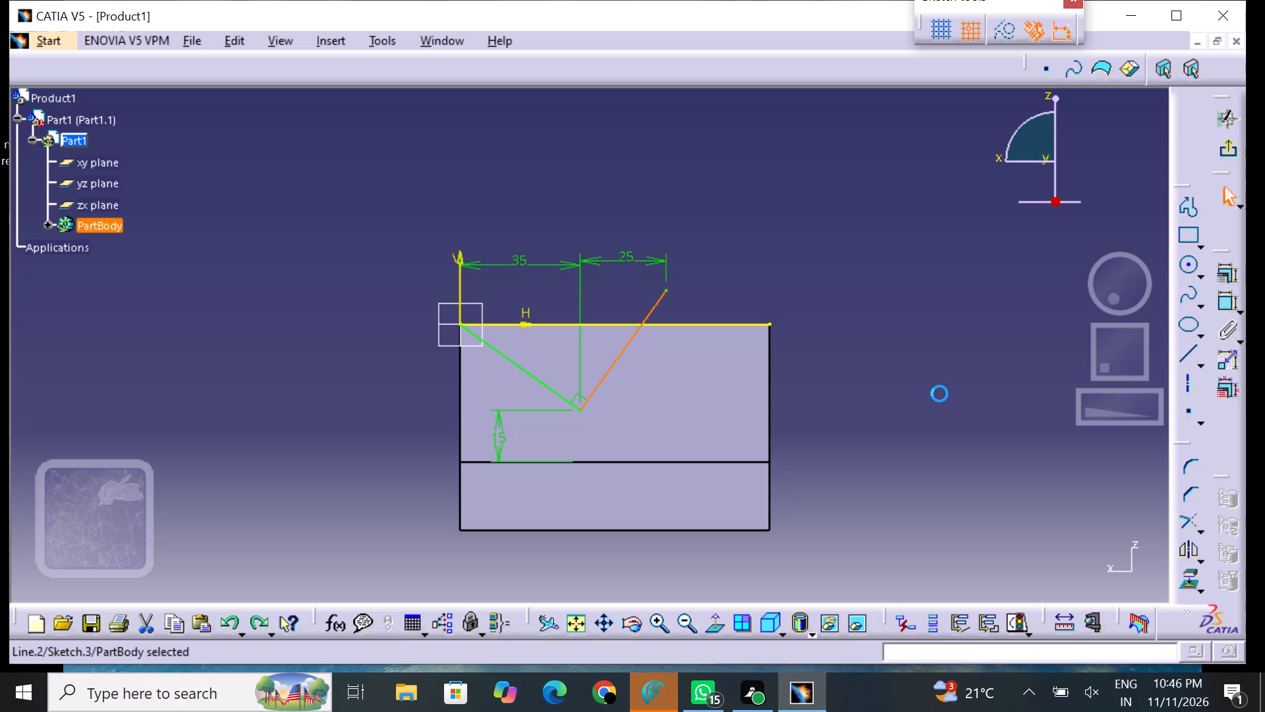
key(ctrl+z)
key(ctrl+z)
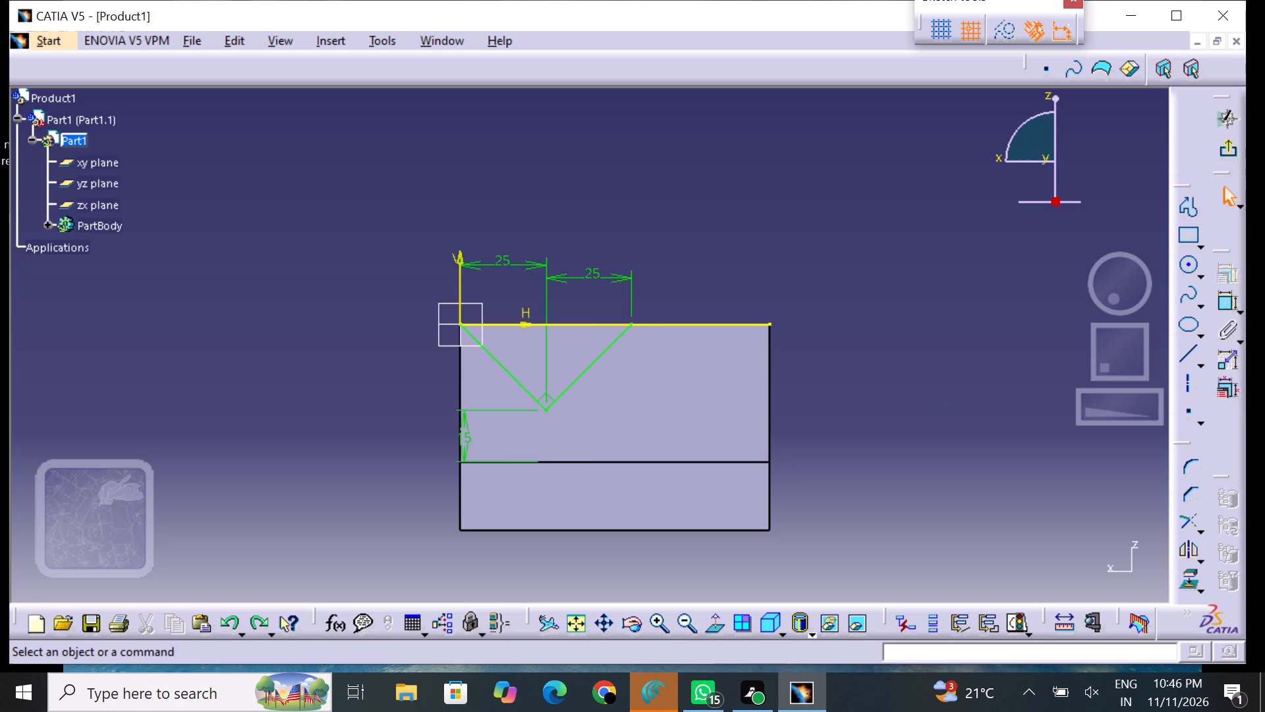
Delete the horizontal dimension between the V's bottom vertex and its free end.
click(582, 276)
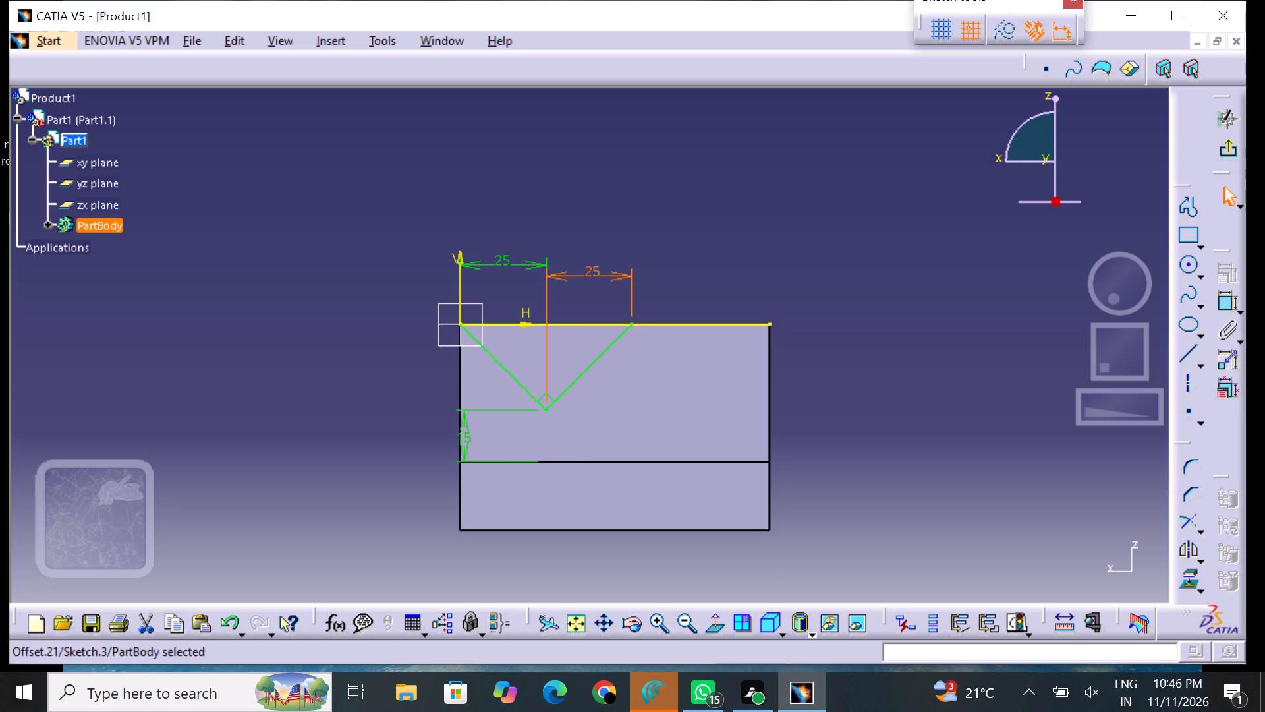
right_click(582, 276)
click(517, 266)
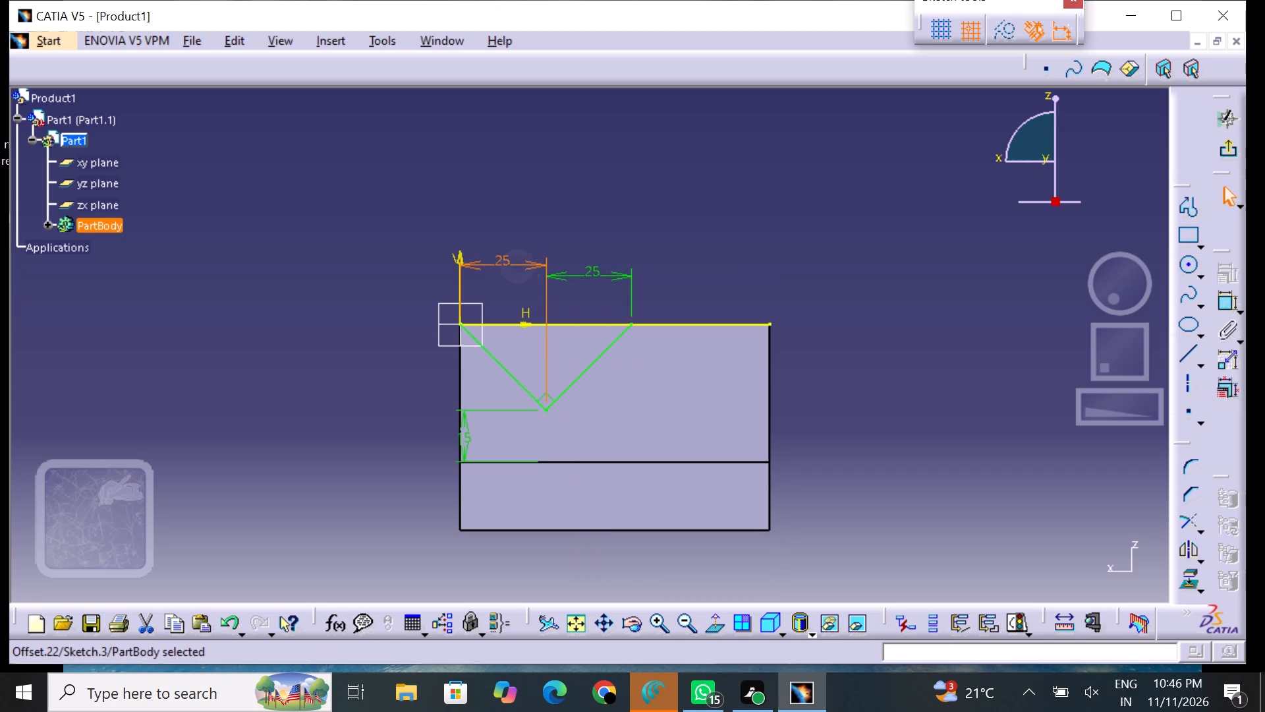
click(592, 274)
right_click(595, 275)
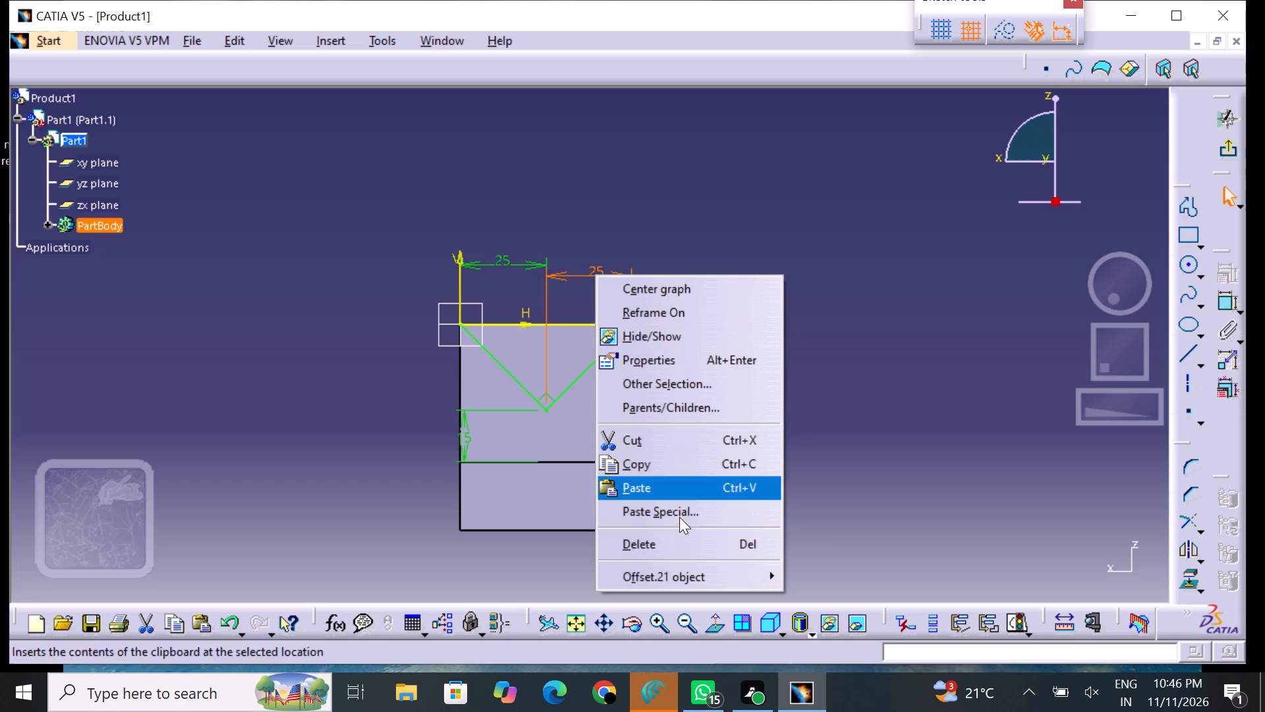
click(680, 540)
Set the horizontal distance from the origin to the V's bottom vertex to 35 mm.
double_click(512, 259)
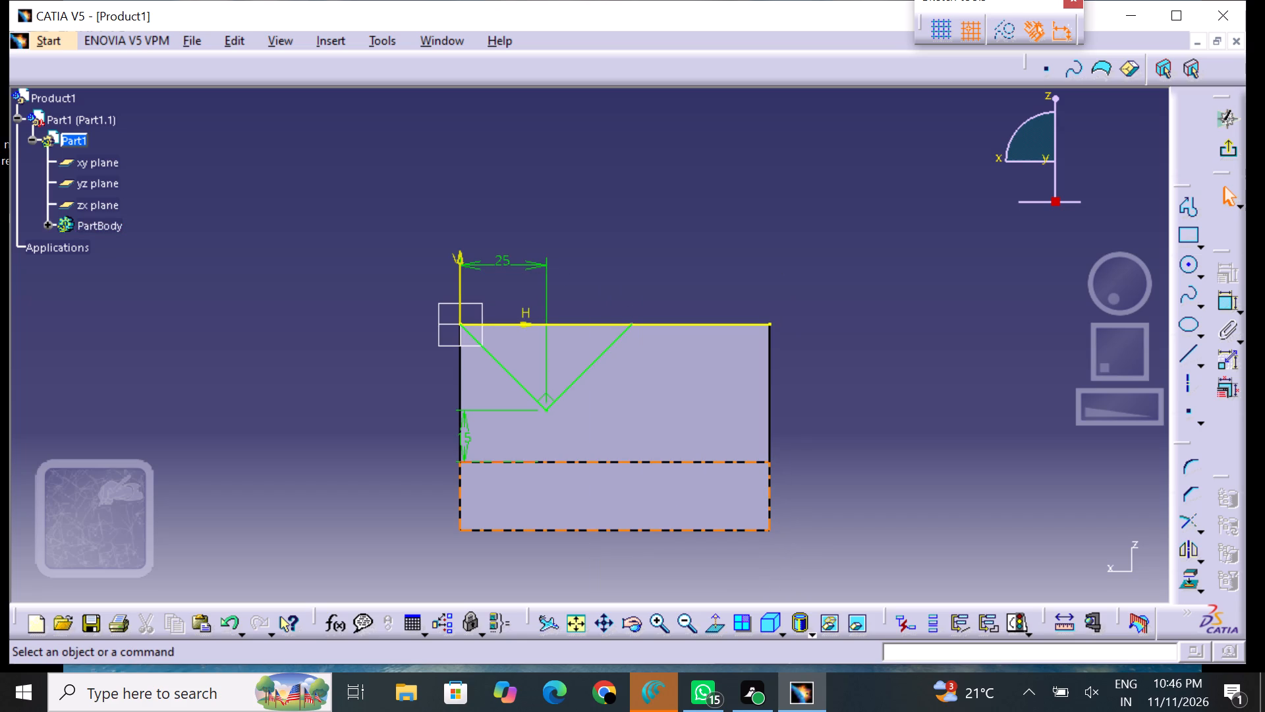
double_click(509, 262)
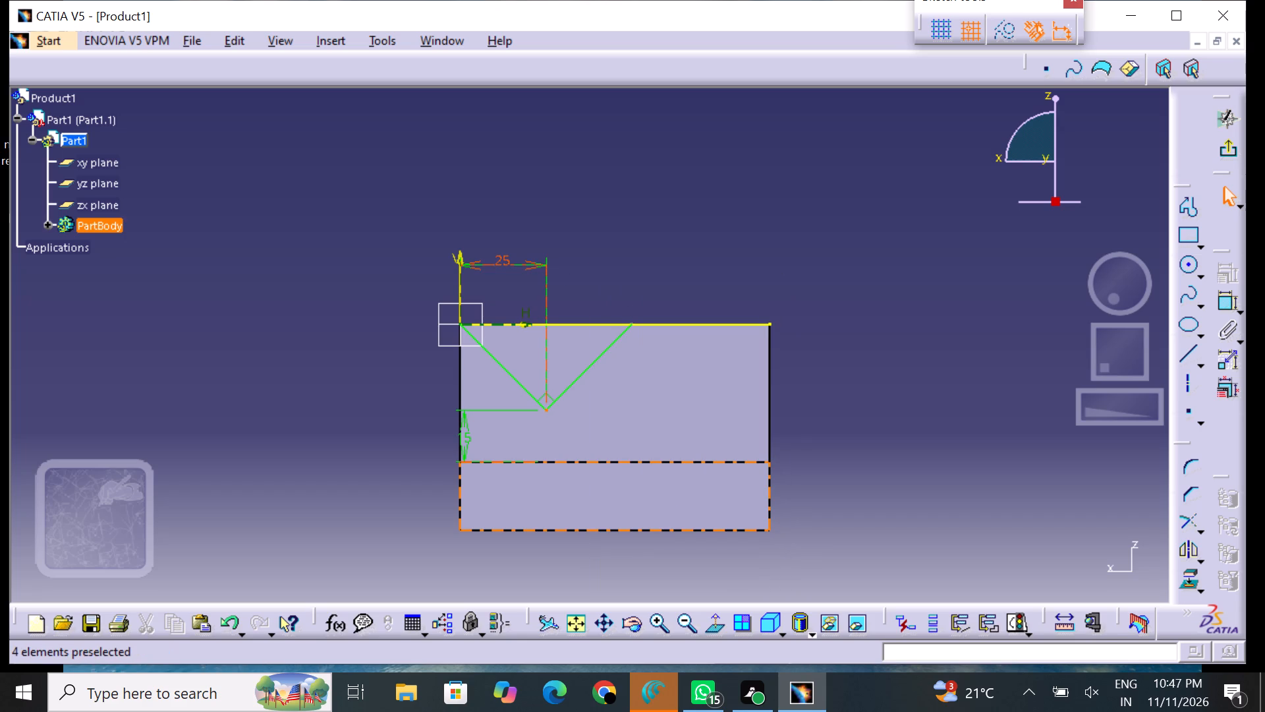
double_click(497, 260)
key(BackSpace)
text(35)
key(Return)
click(872, 219)
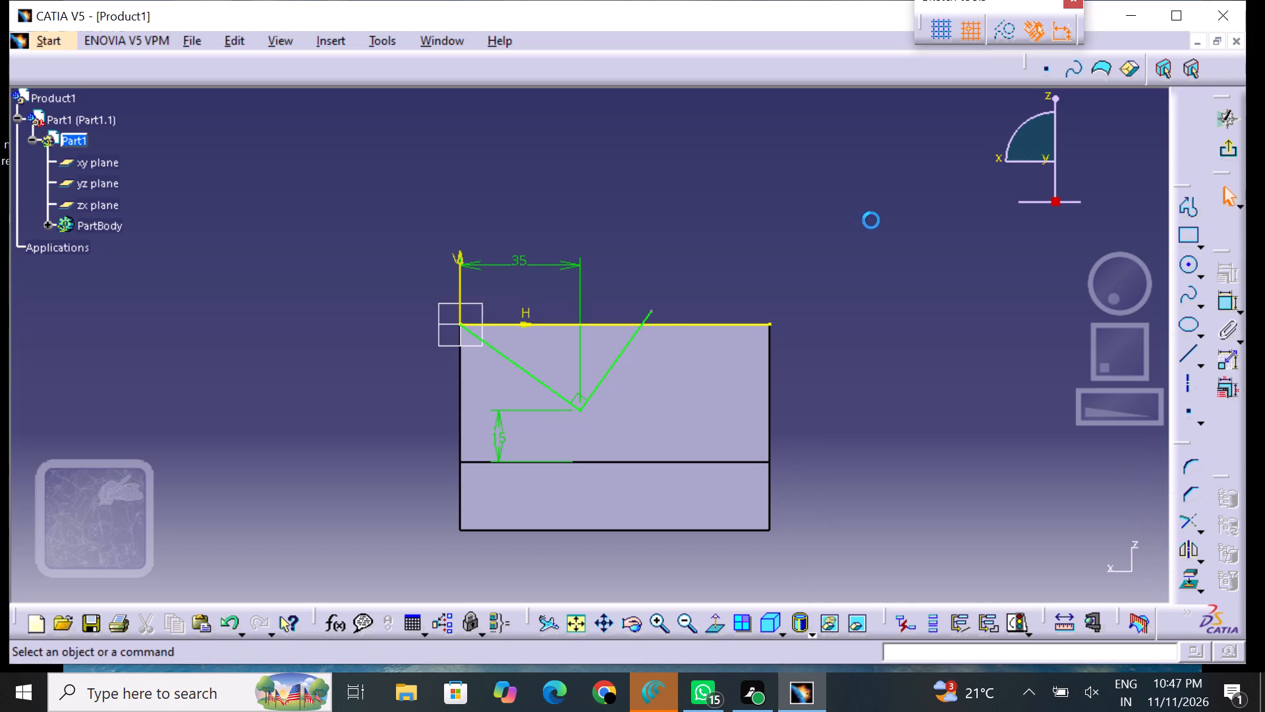
Adjust the free end of the V's second line along its direction to slightly above the upright's top edge.
drag(636, 331, 648, 353)
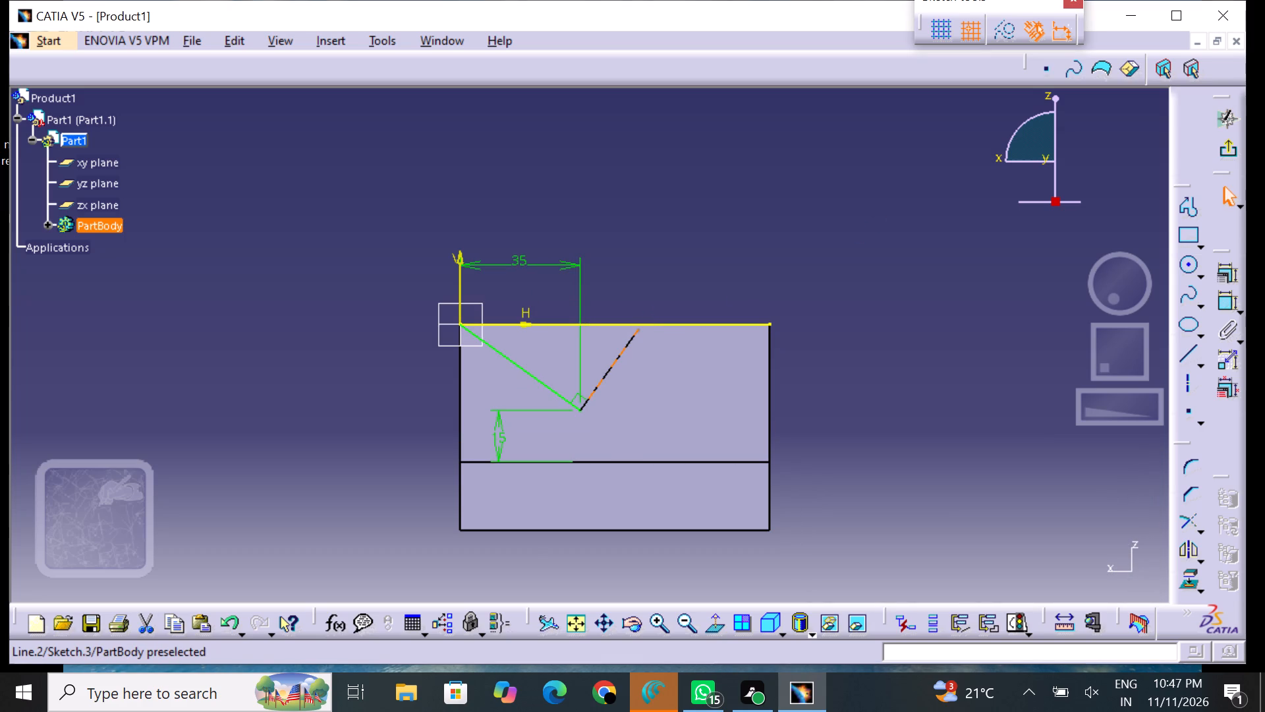
drag(648, 353, 648, 354)
drag(634, 340, 636, 340)
drag(636, 340, 652, 330)
click(723, 289)
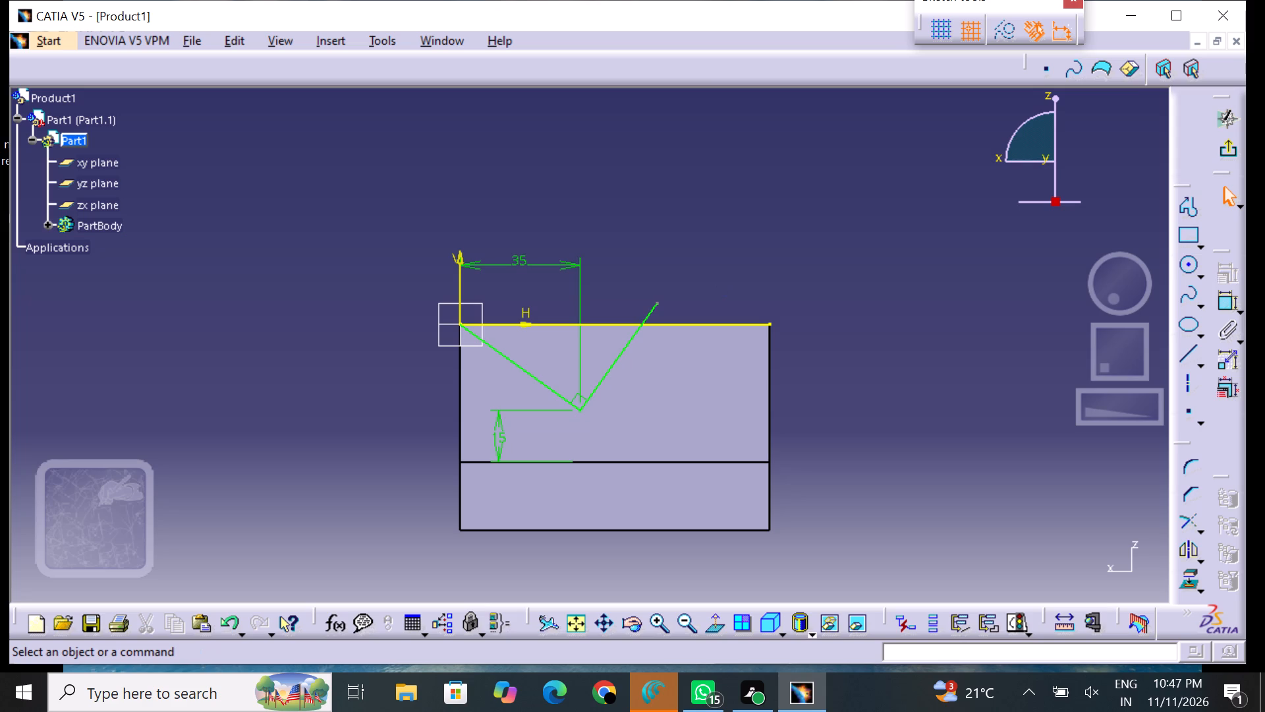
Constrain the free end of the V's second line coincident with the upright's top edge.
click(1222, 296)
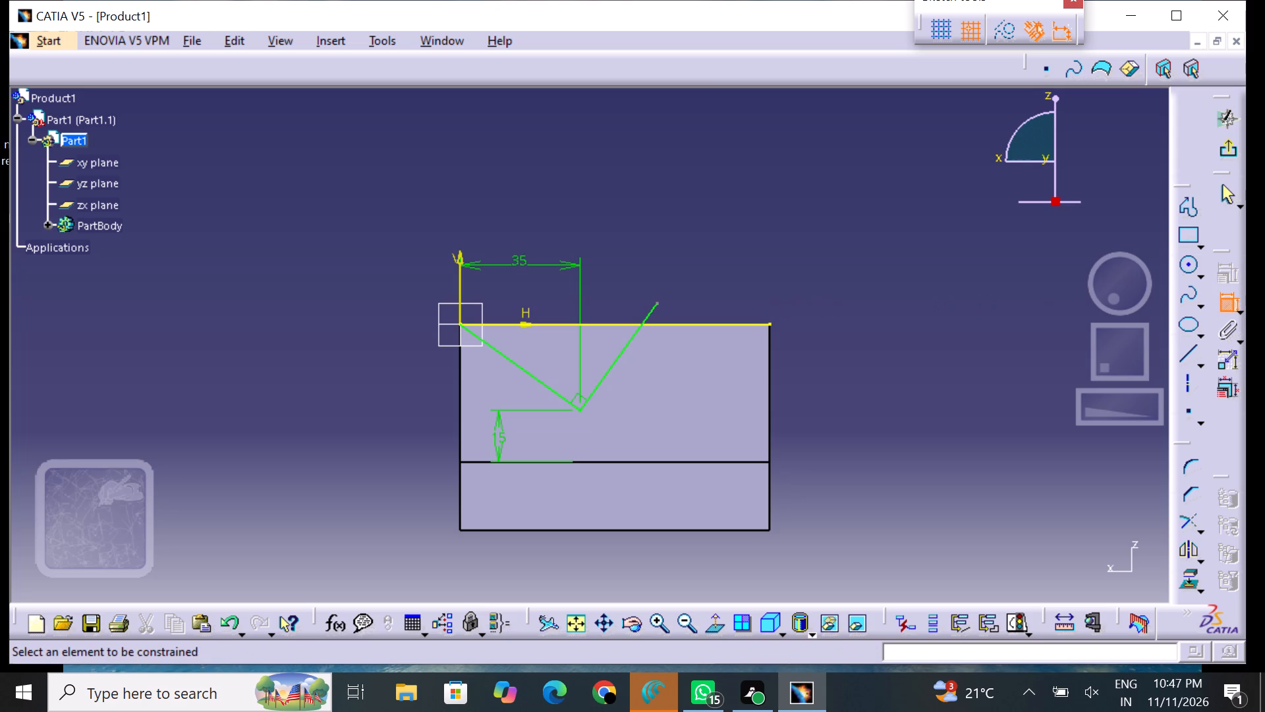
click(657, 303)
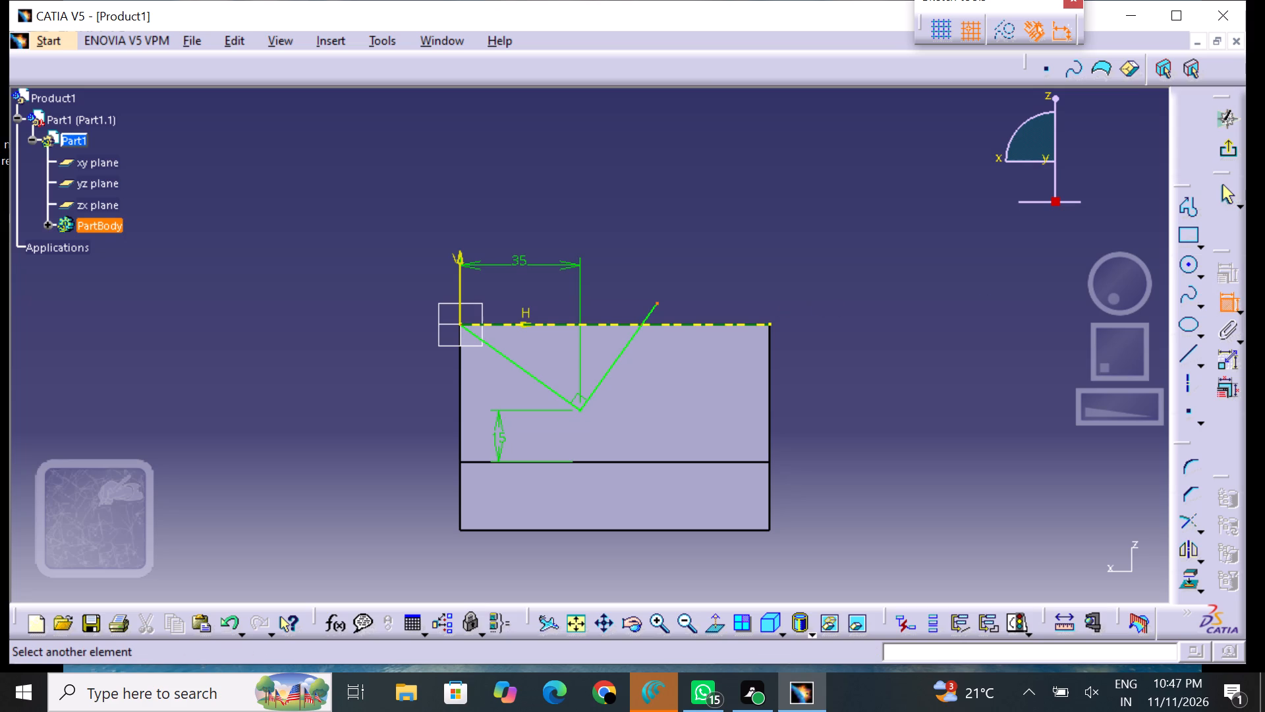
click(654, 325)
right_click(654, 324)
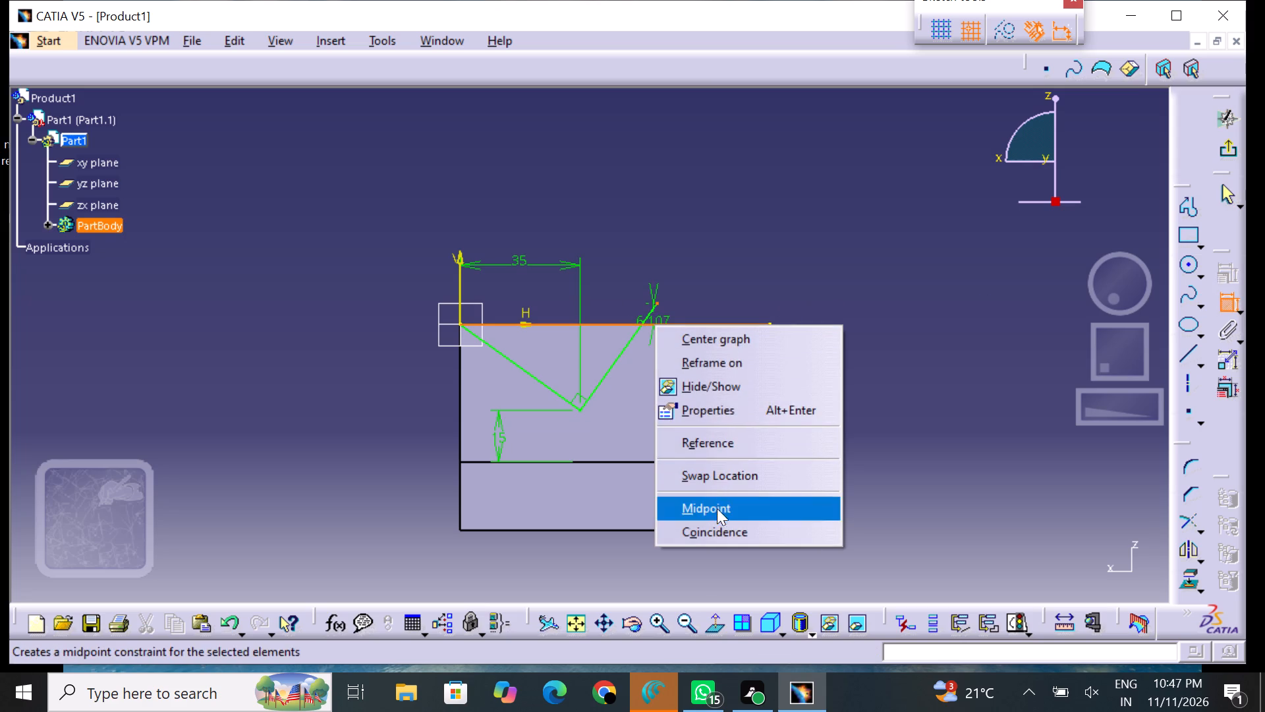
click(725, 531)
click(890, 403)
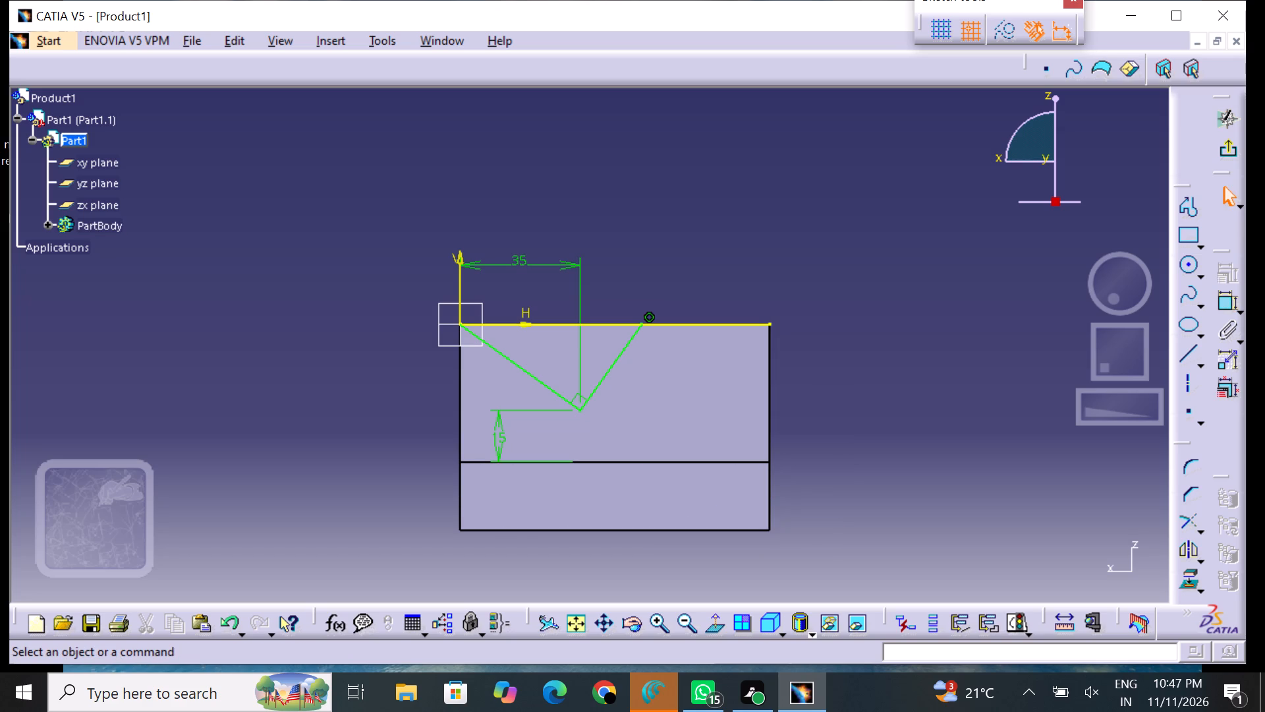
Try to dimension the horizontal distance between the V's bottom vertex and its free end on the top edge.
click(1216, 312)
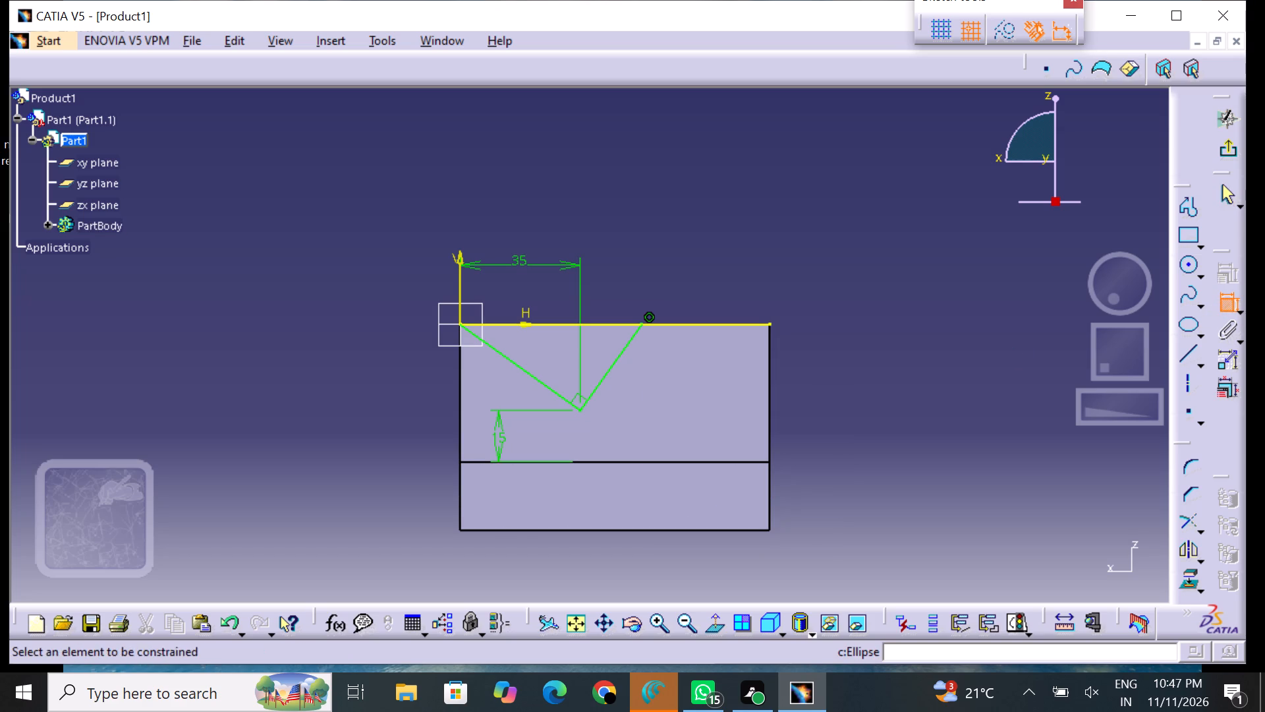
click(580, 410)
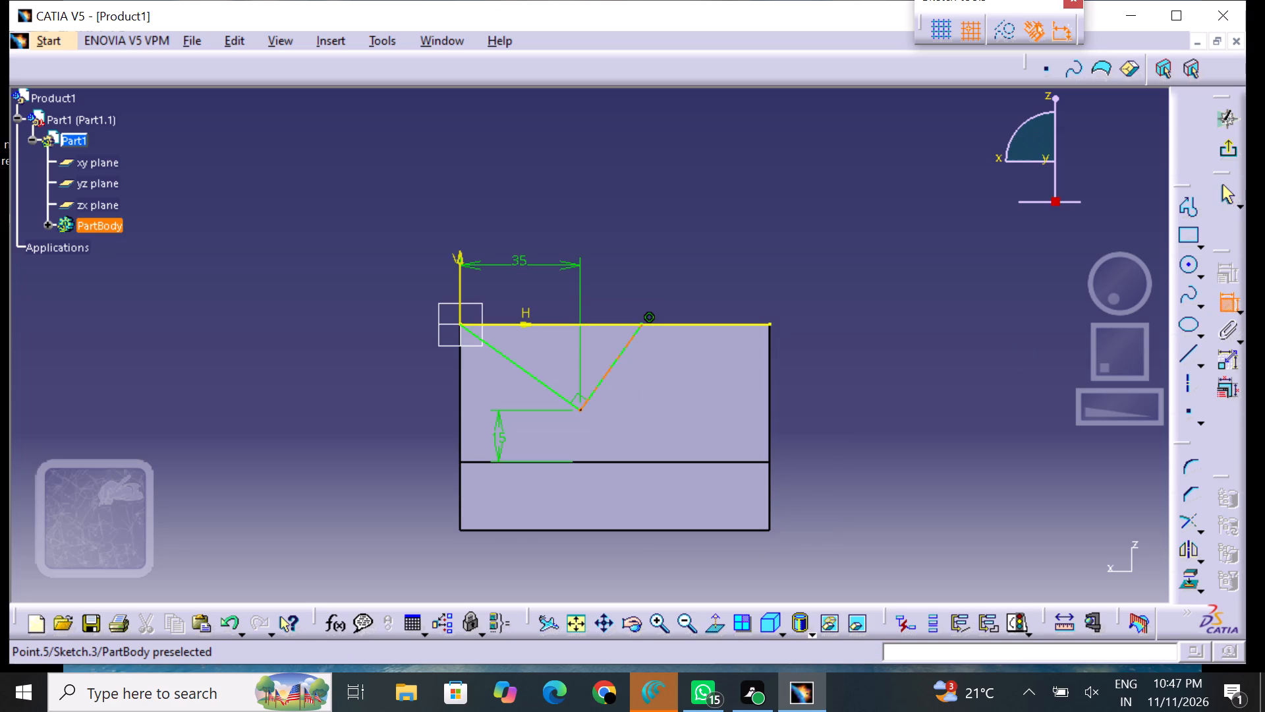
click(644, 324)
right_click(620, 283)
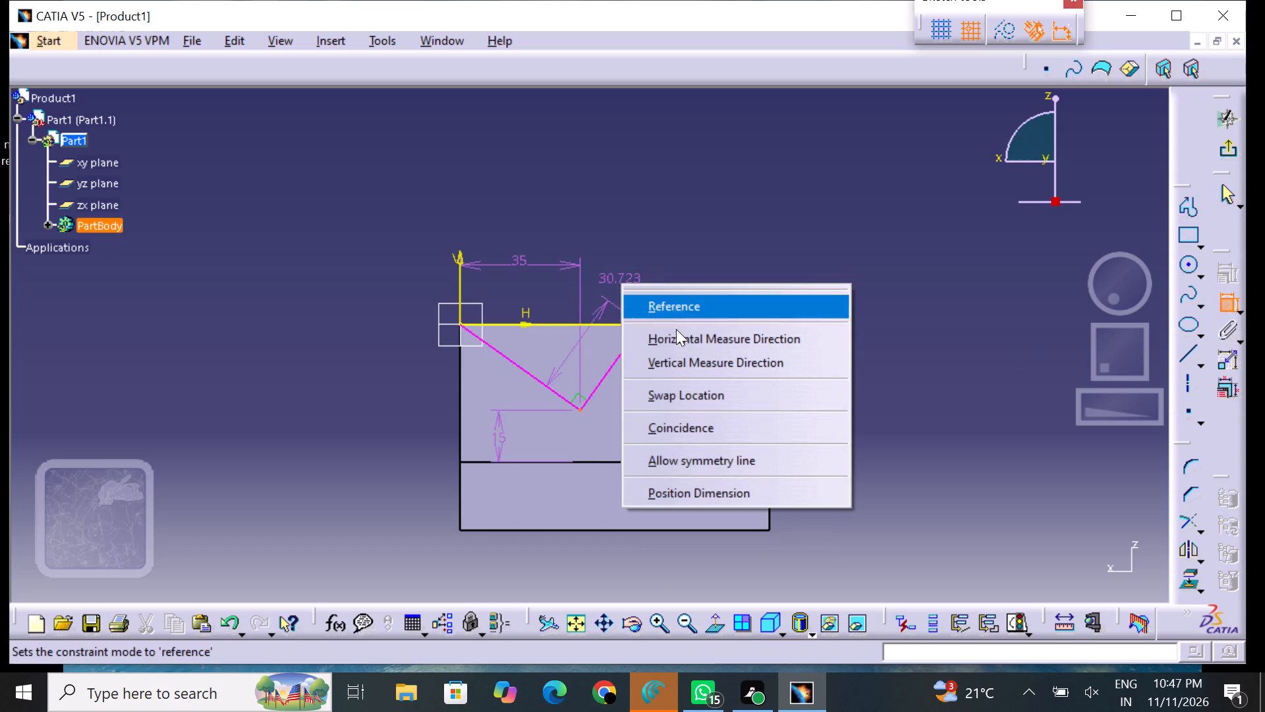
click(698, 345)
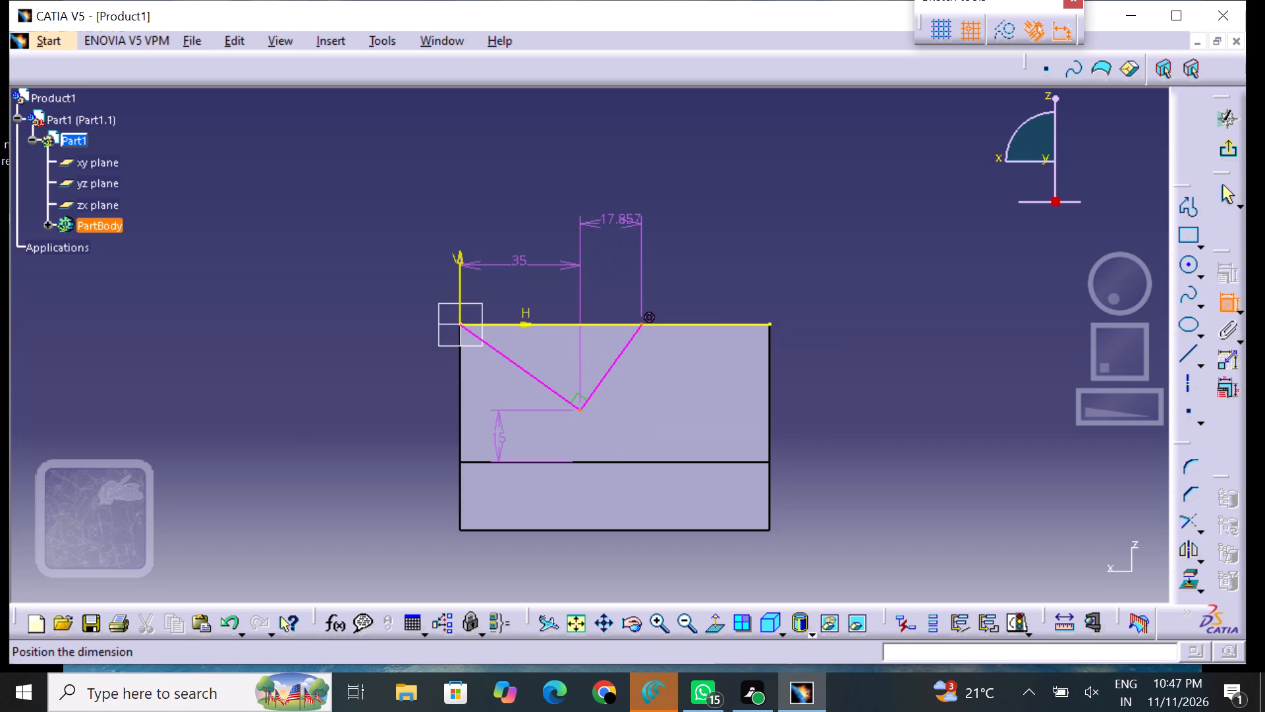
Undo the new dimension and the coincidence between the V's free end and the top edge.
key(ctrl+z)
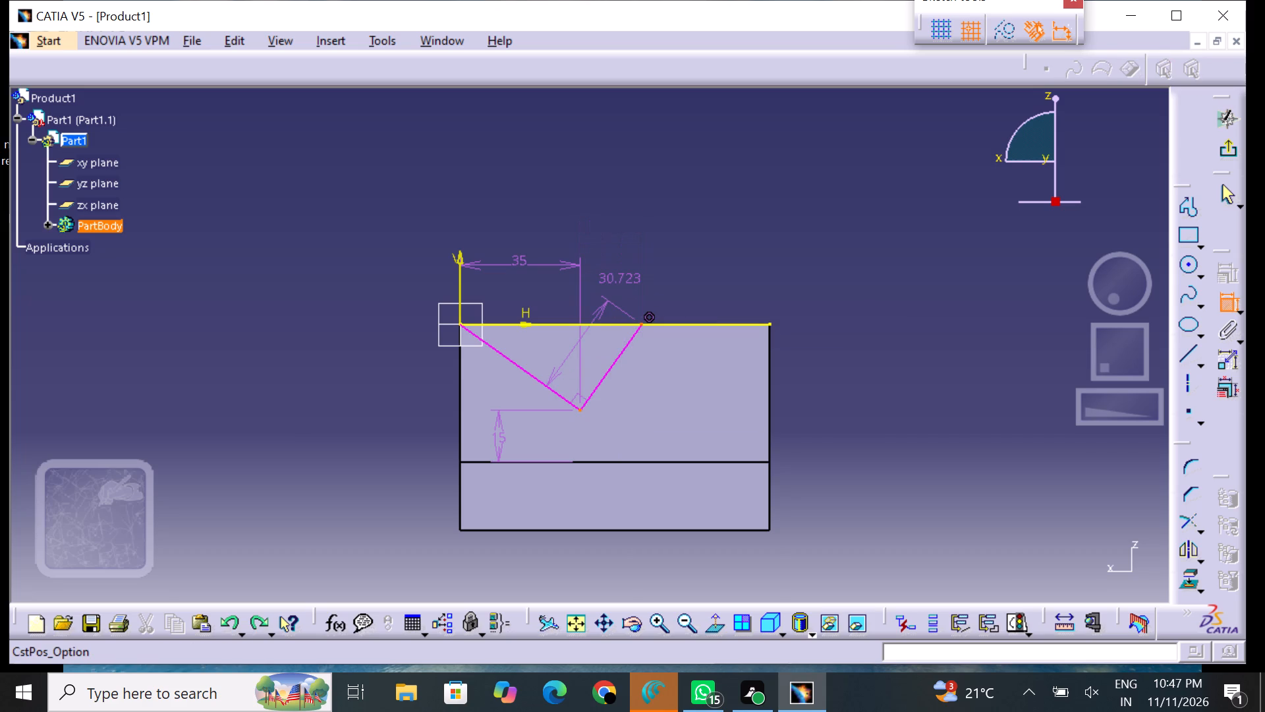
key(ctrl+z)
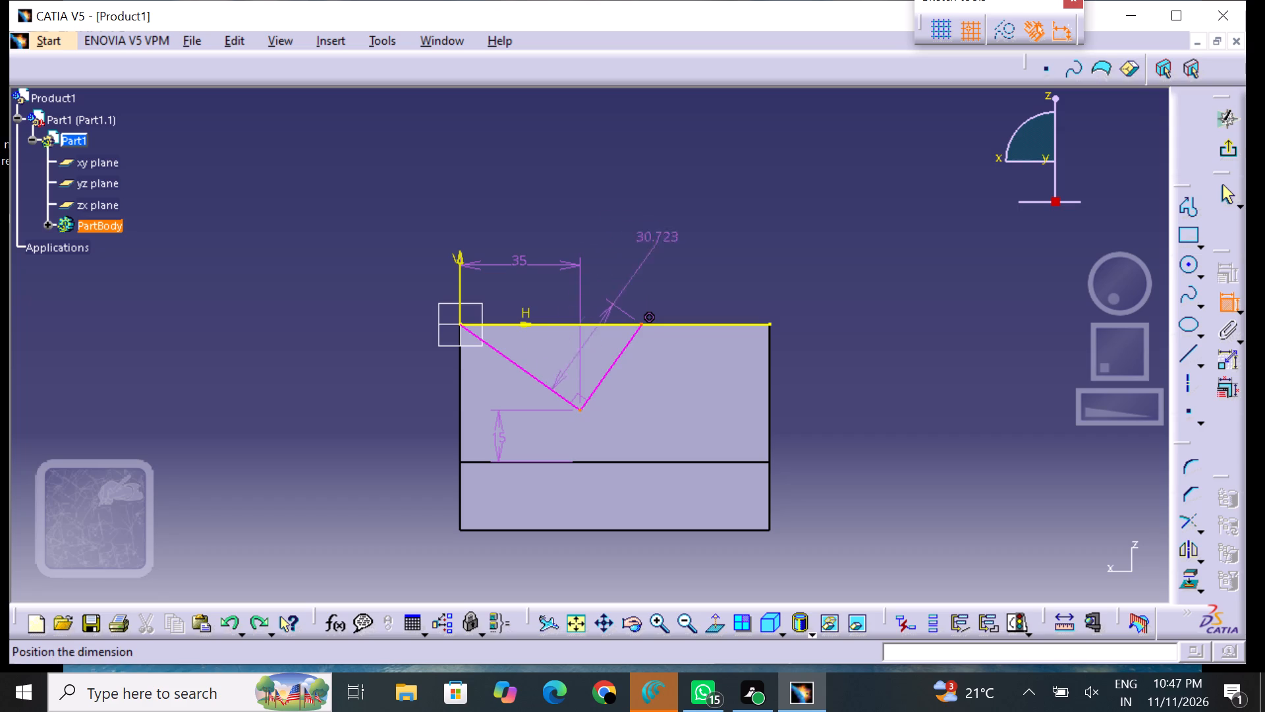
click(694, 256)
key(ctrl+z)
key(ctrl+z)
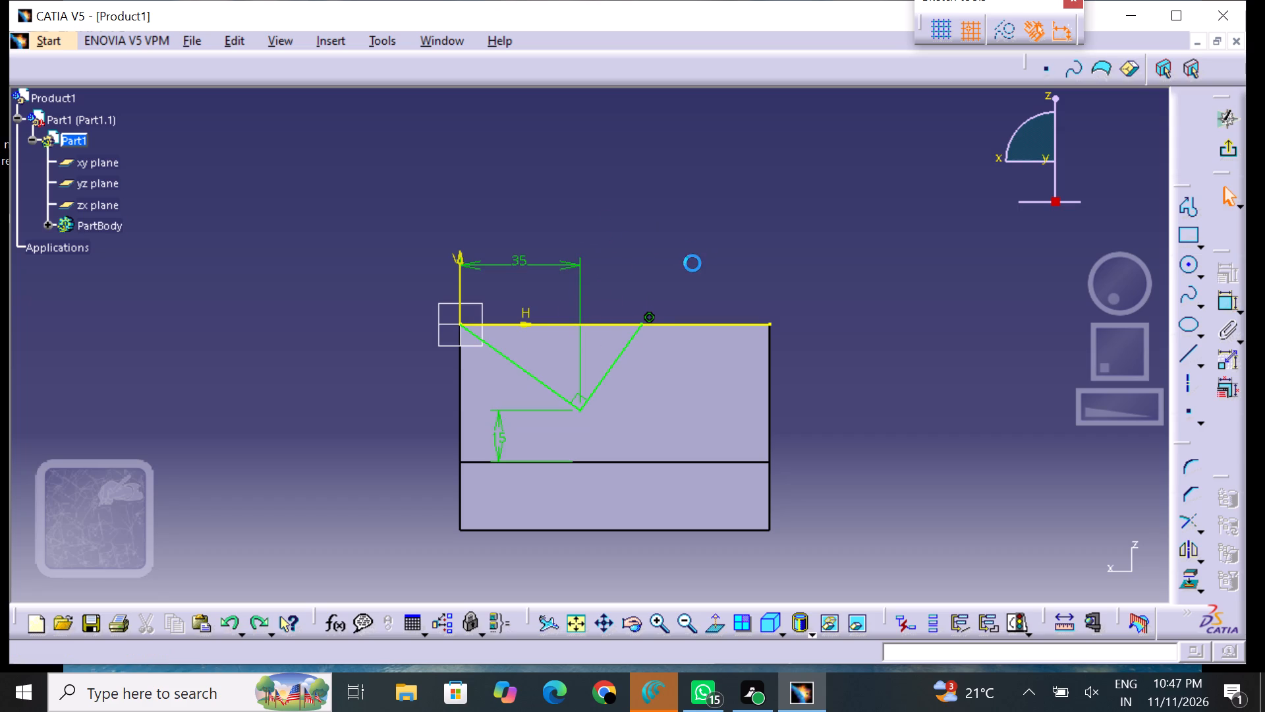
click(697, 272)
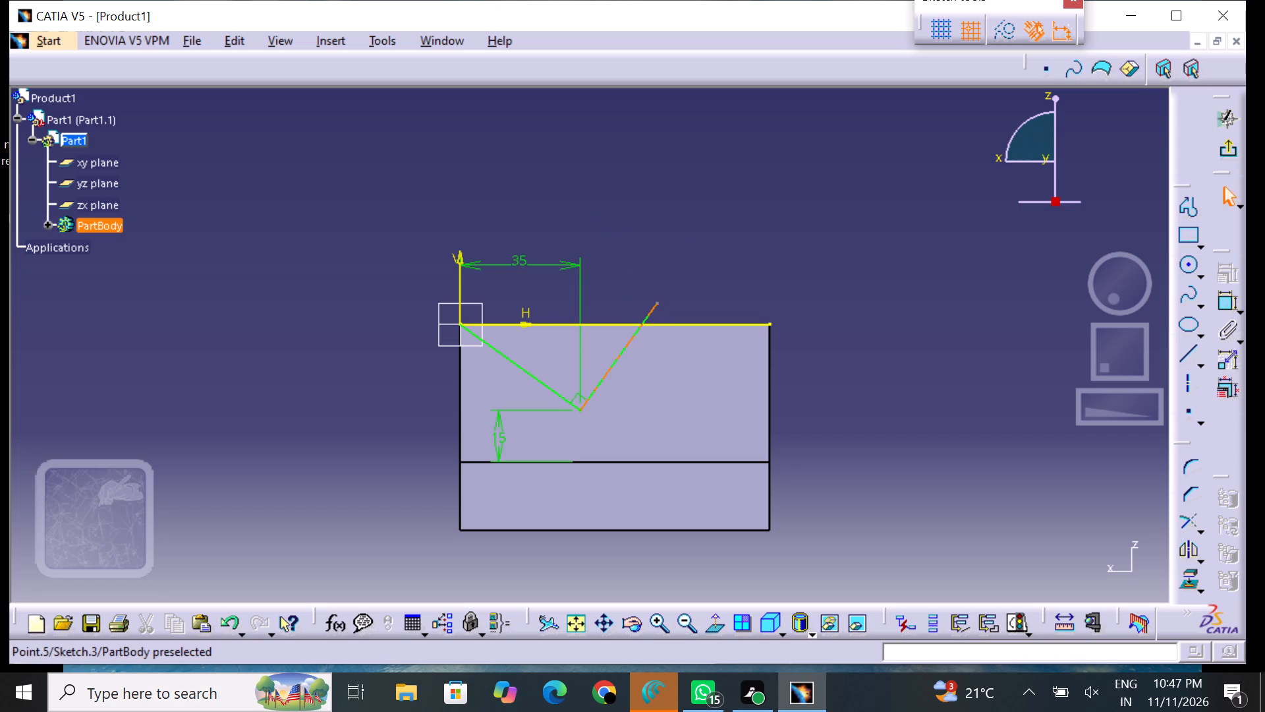
Dimension the horizontal distance between the V's bottom vertex and its free end at 25 mm.
click(1225, 307)
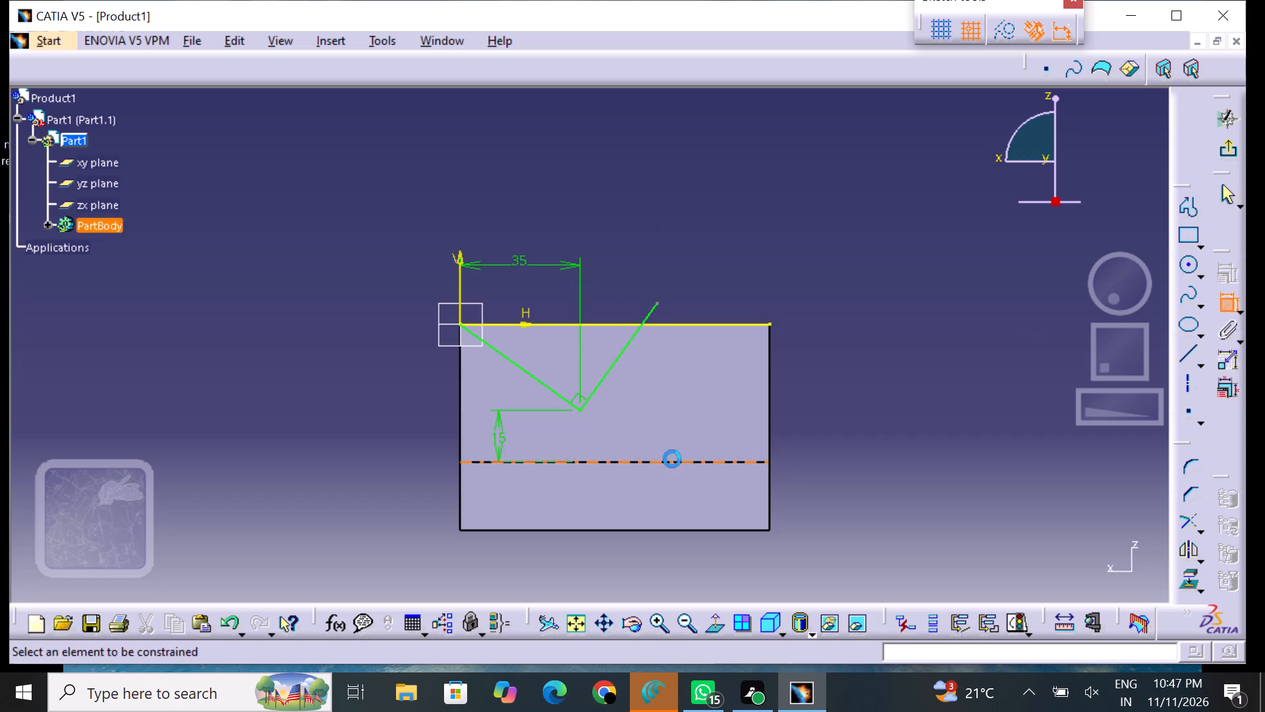
click(580, 411)
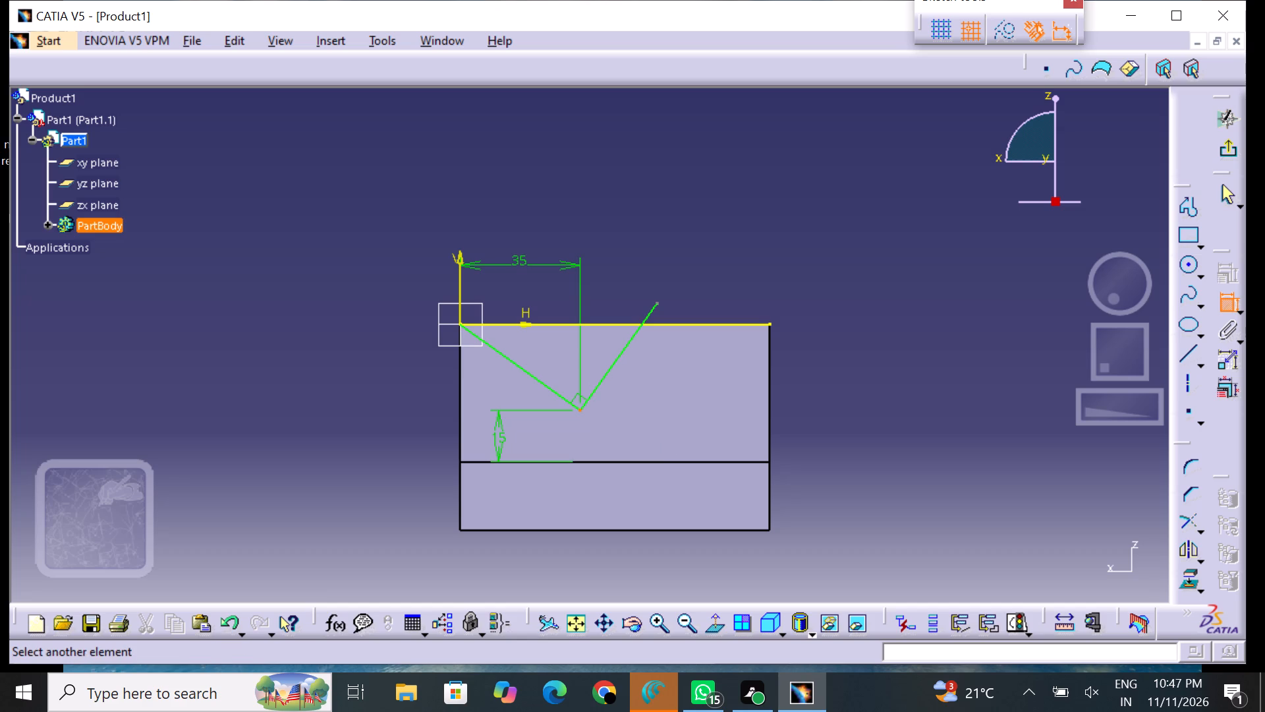
click(655, 305)
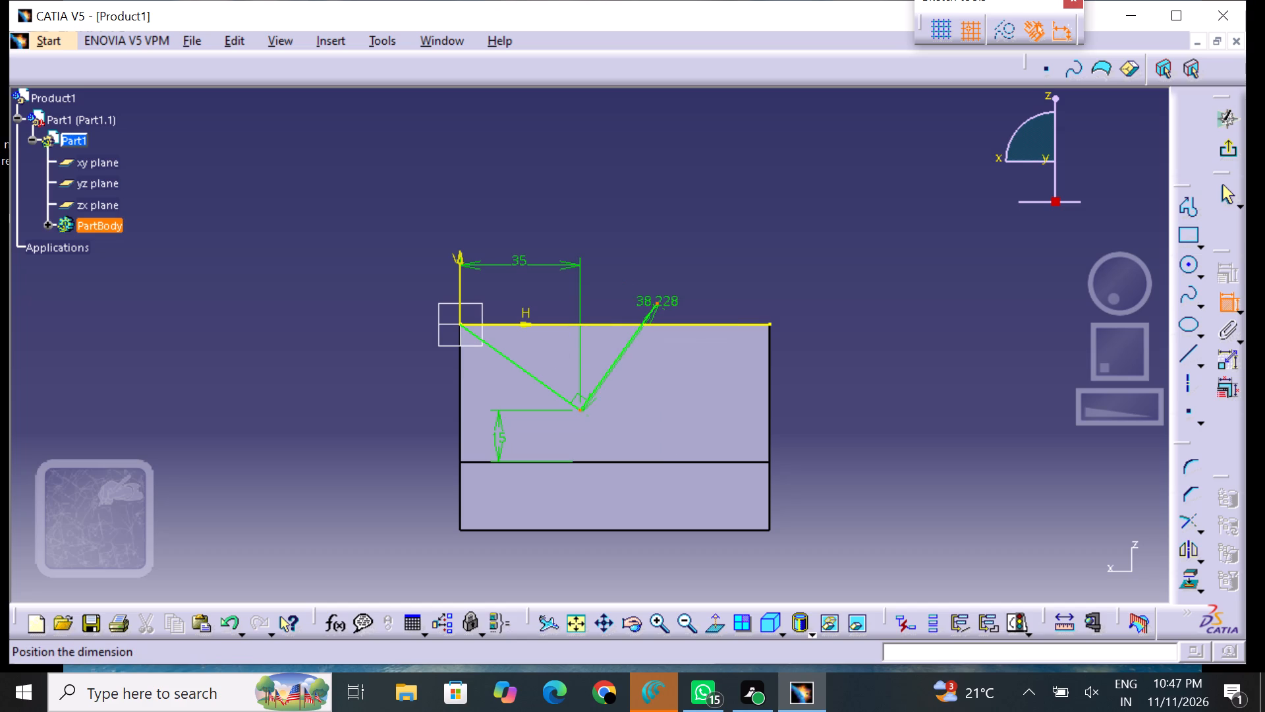
right_click(624, 290)
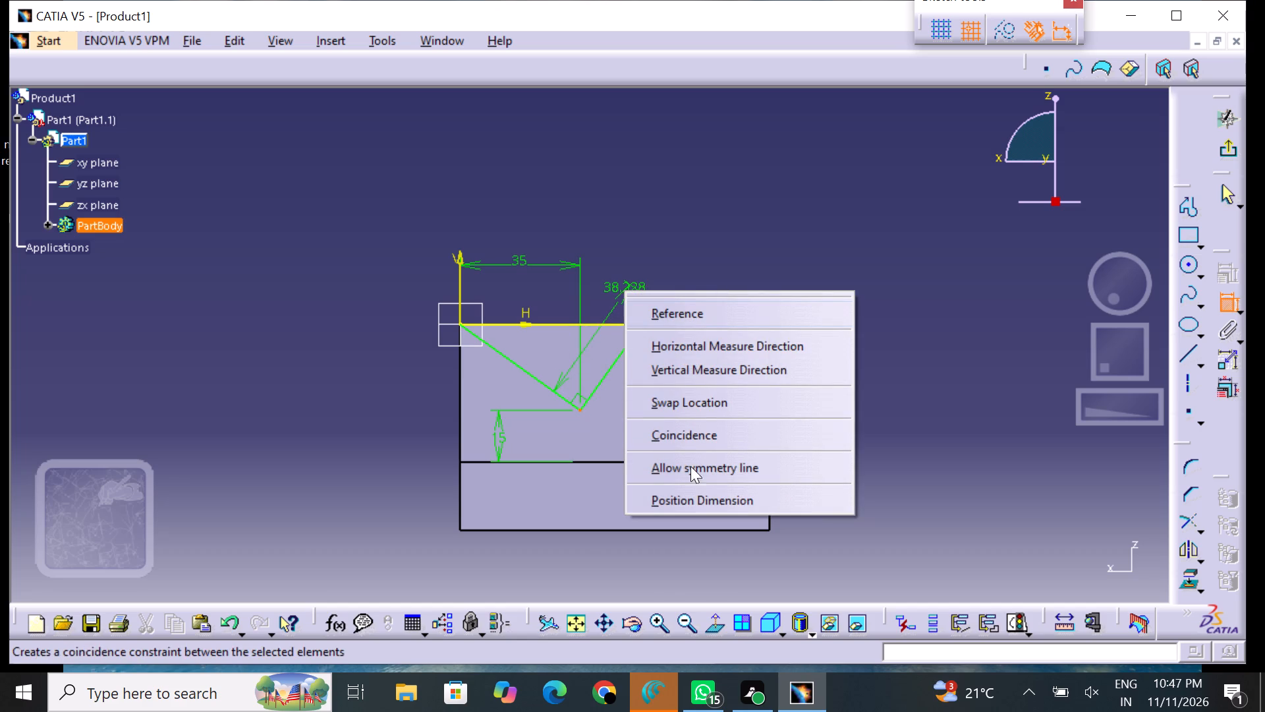
click(727, 342)
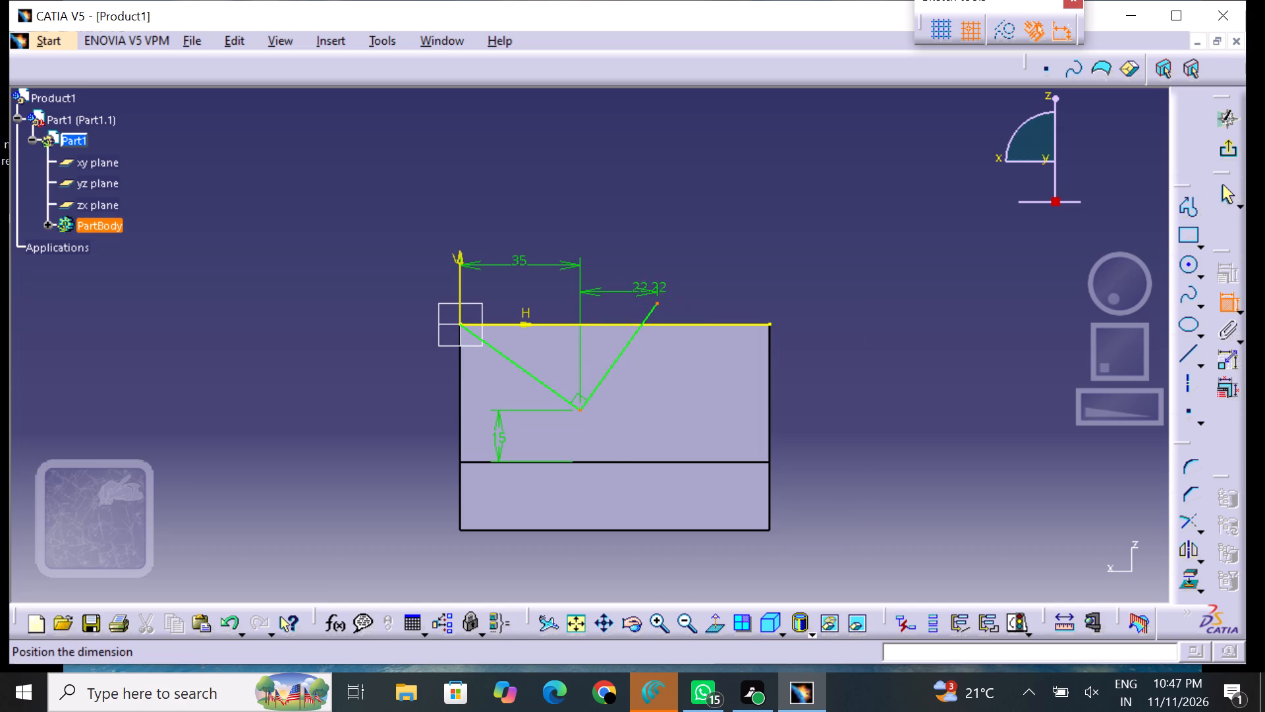
click(624, 245)
double_click(622, 240)
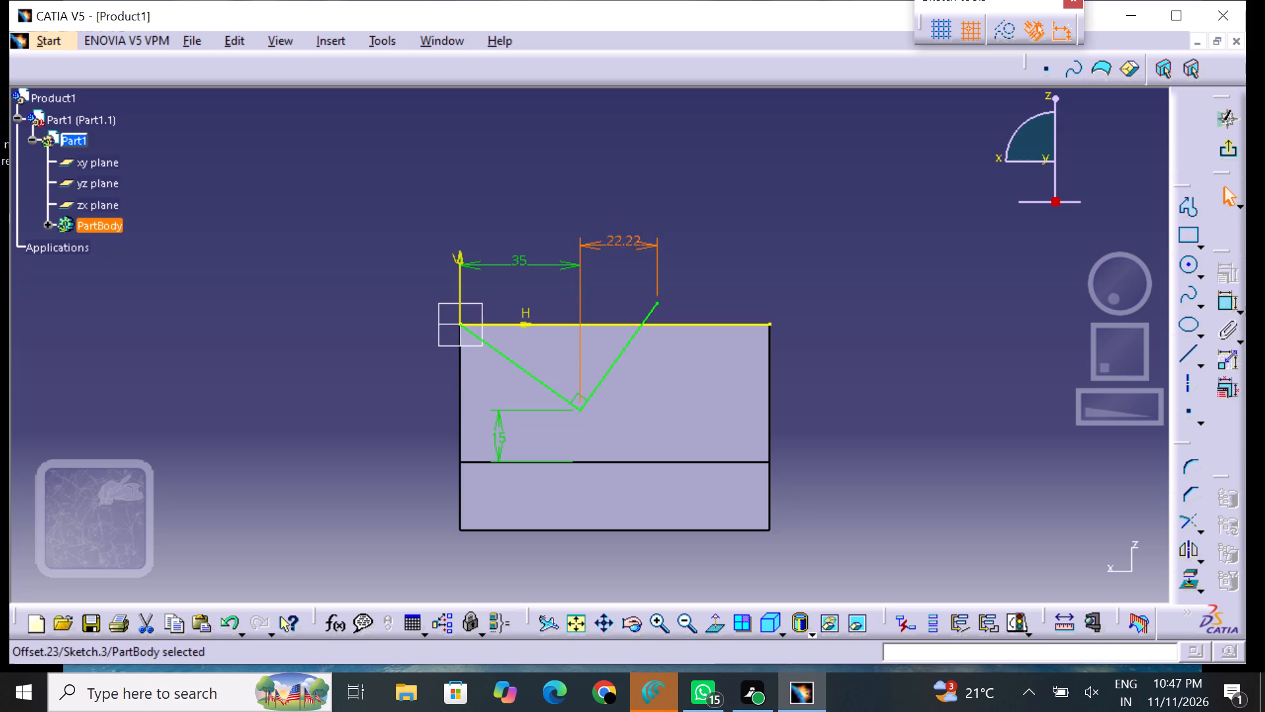
key(BackSpace)
text(25)
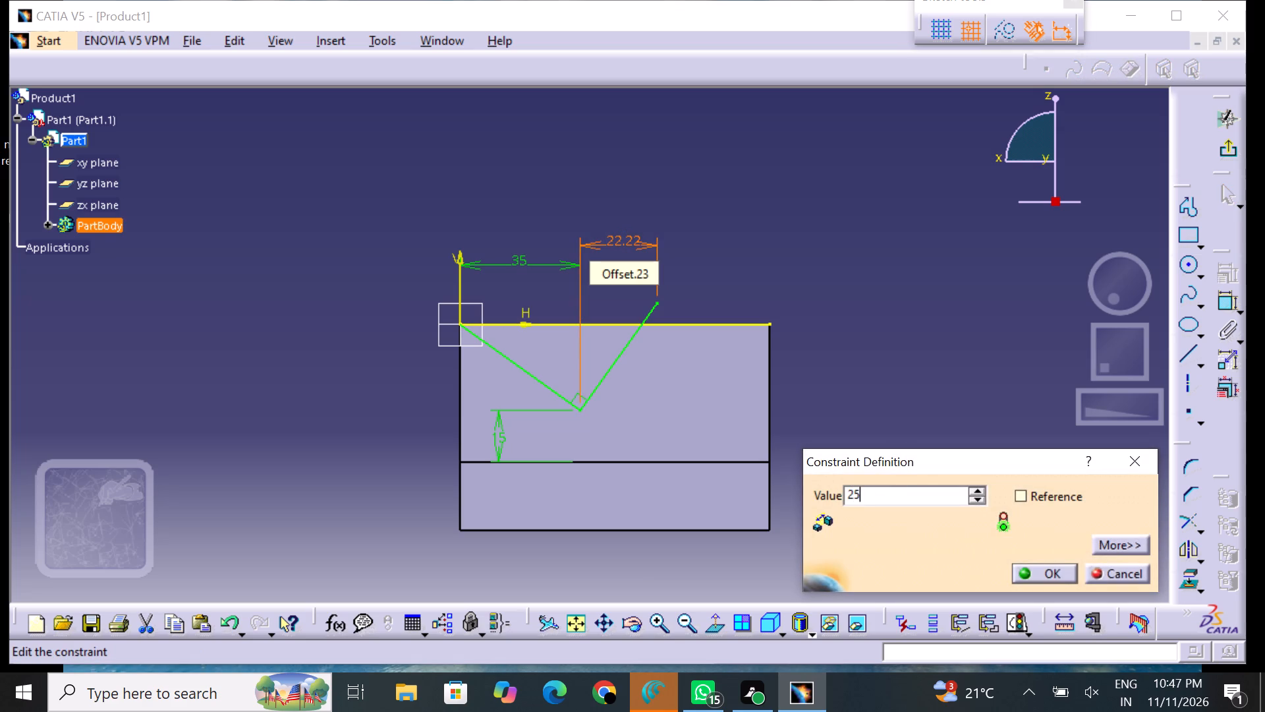
key(Return)
click(700, 251)
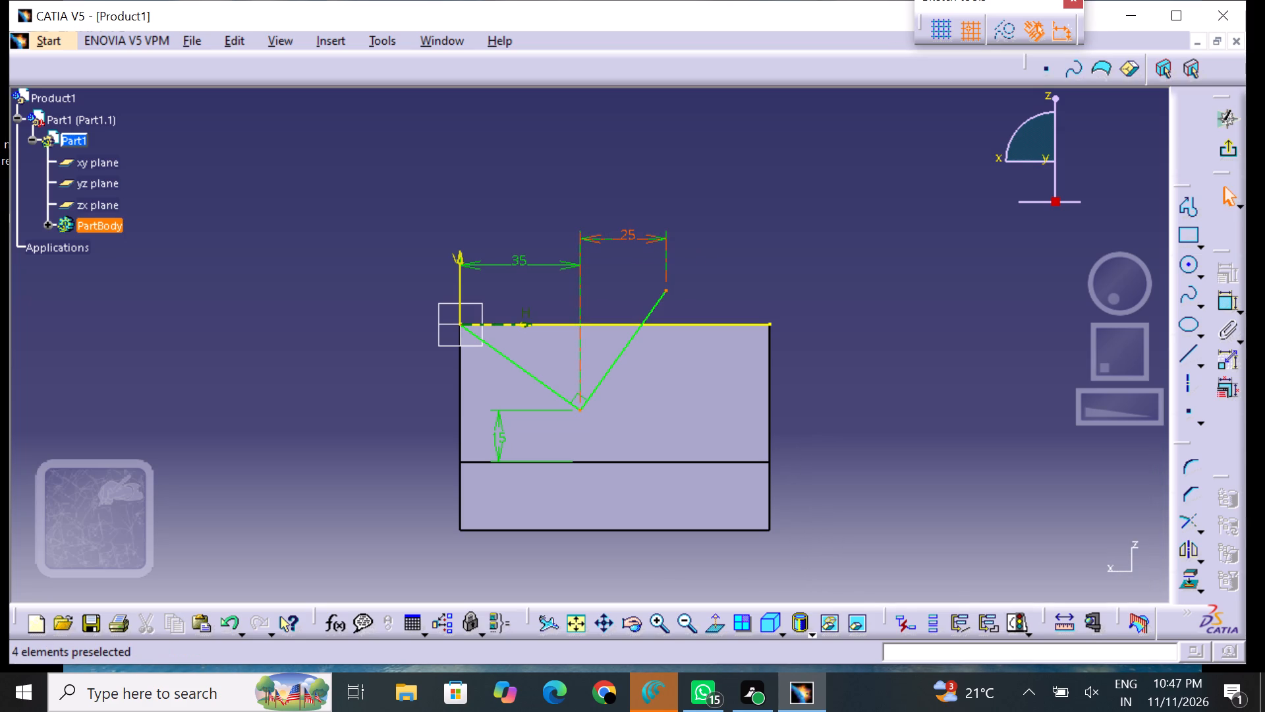
Sketch a circle of about 10 mm radius on the upright face beside the V-shaped profile.
click(1190, 273)
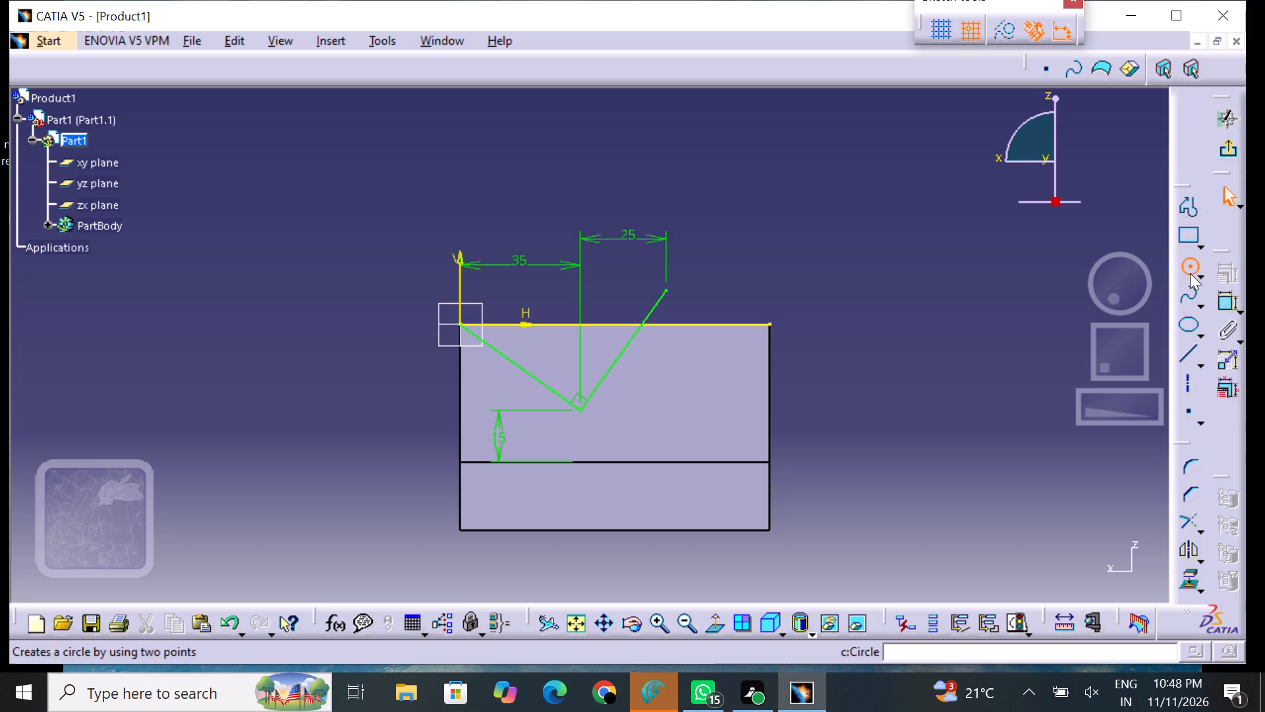
click(706, 396)
click(721, 386)
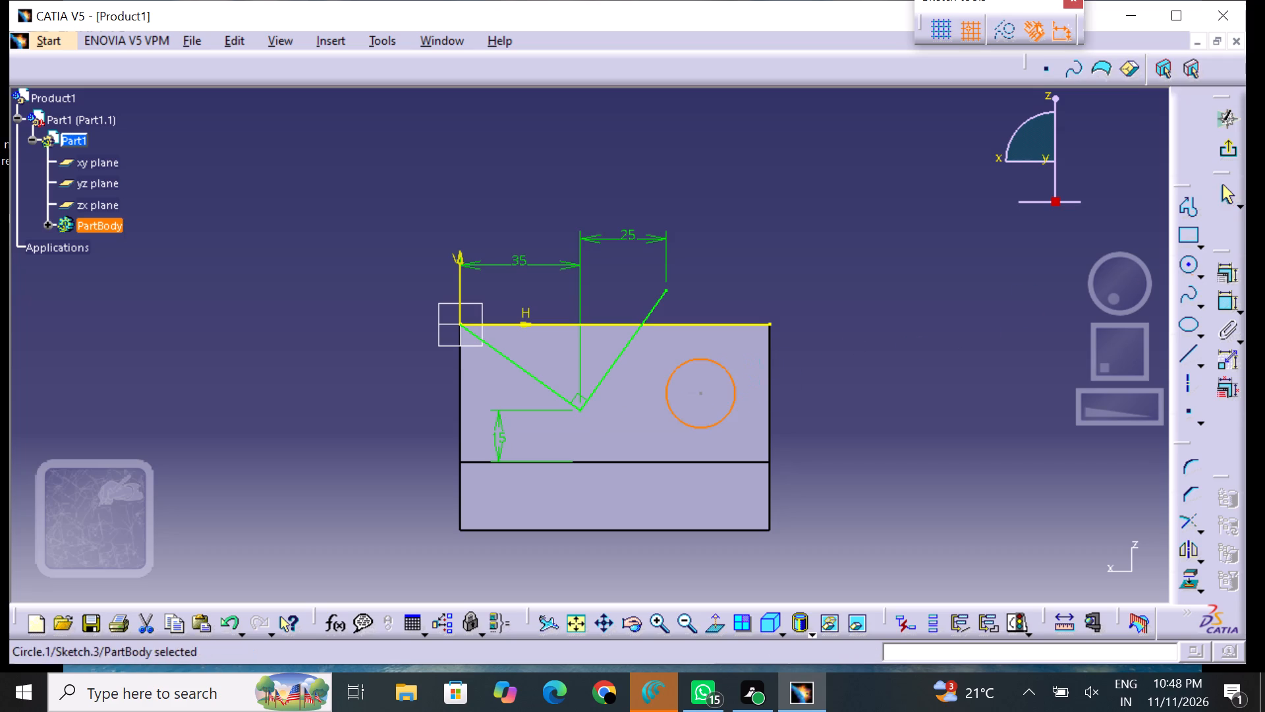
click(894, 430)
Add a radius dimension to the circle on the upright and set it to 7.5 mm.
click(1228, 303)
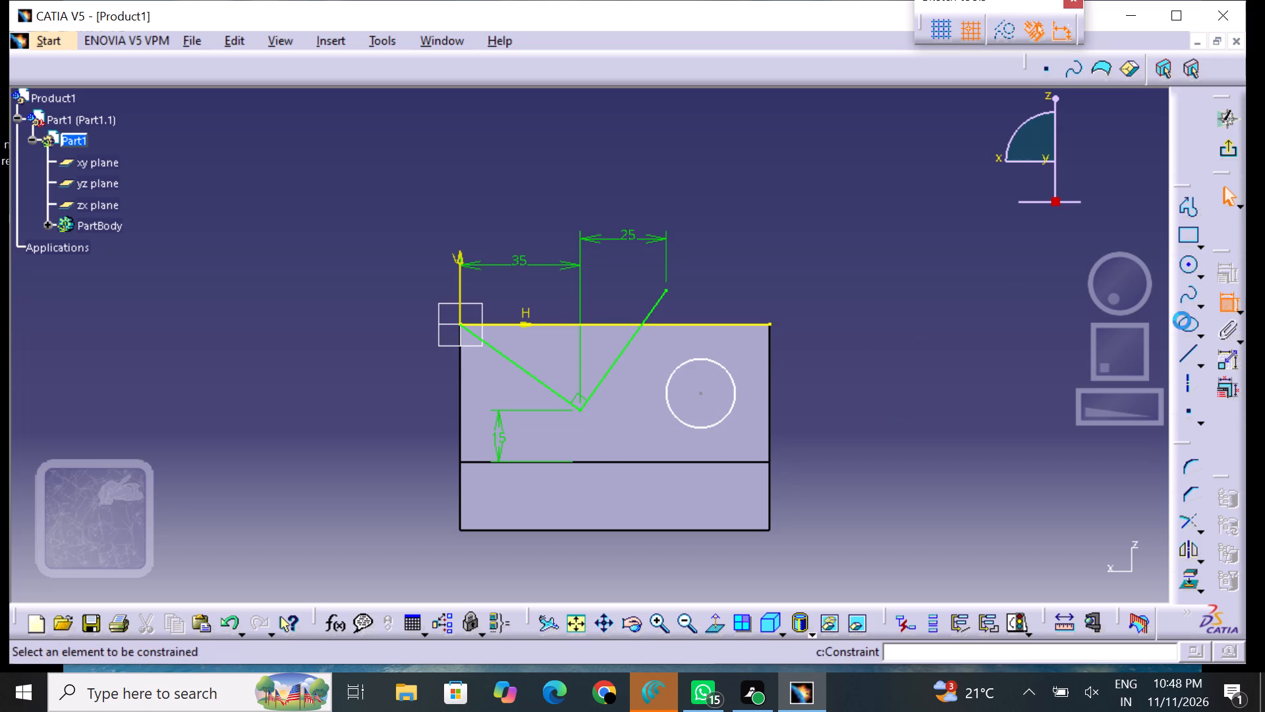
click(739, 387)
click(817, 384)
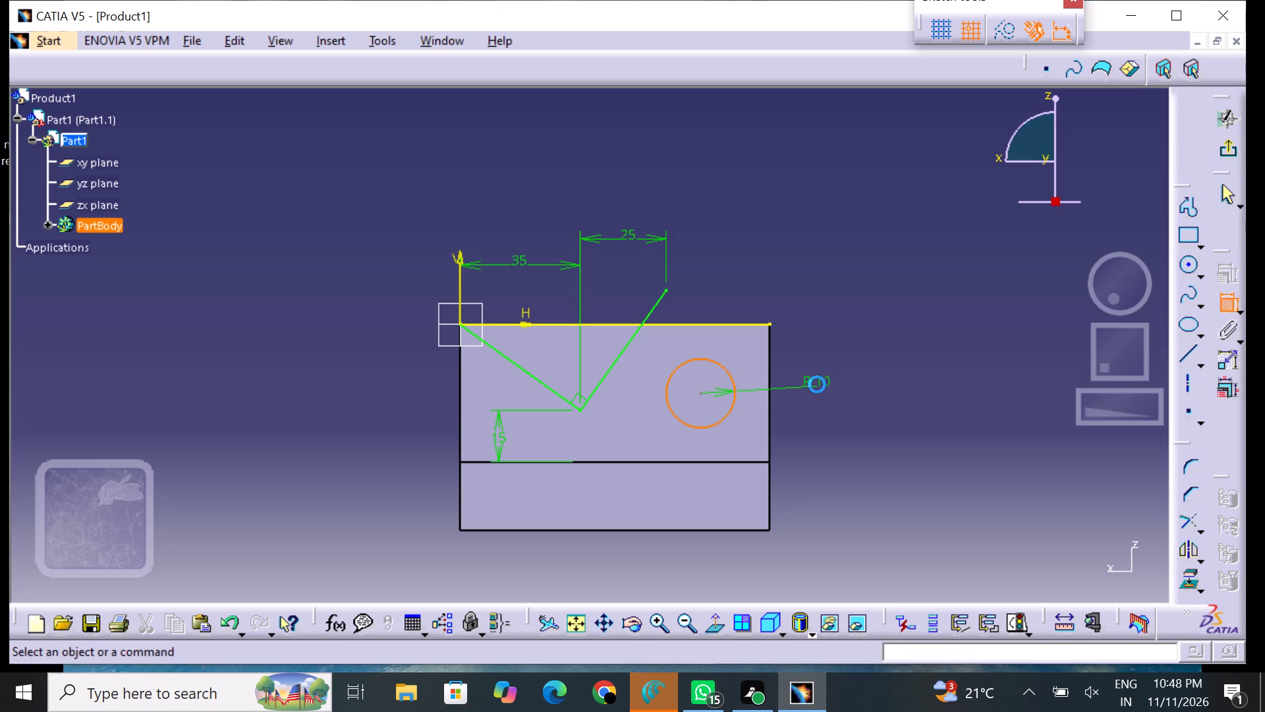
double_click(822, 379)
key(BackSpace)
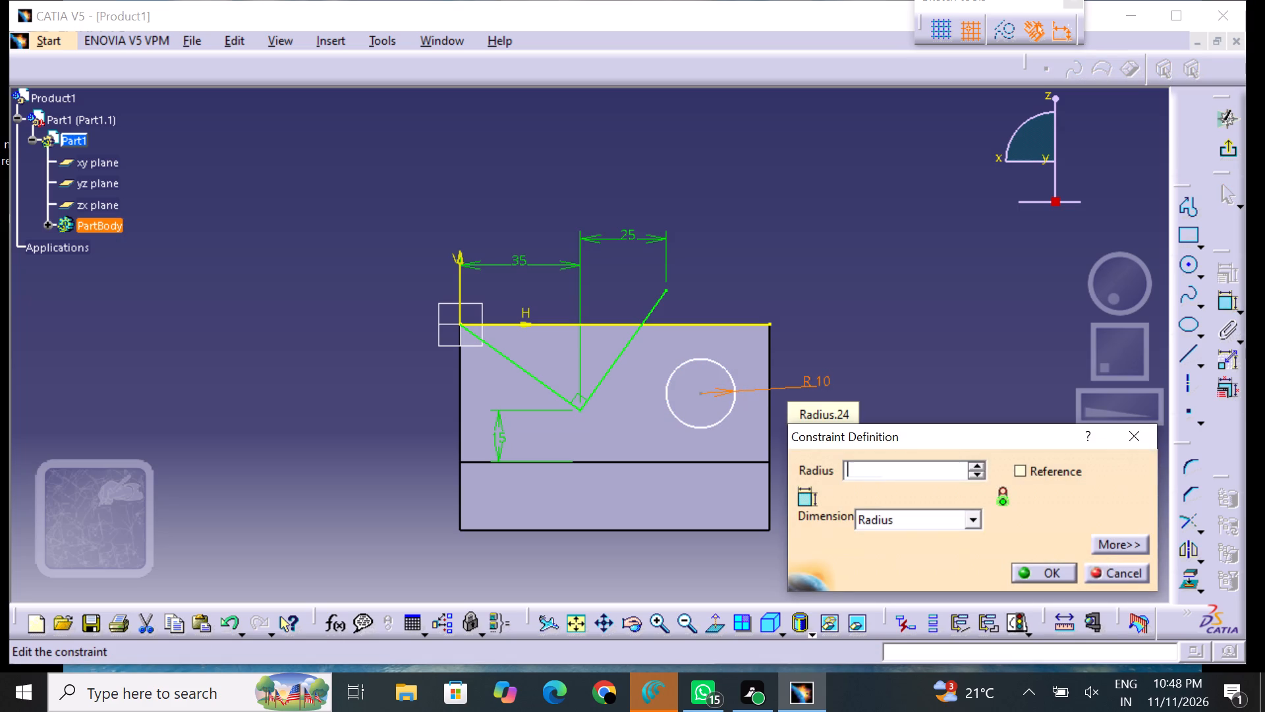
text(7.5)
key(Return)
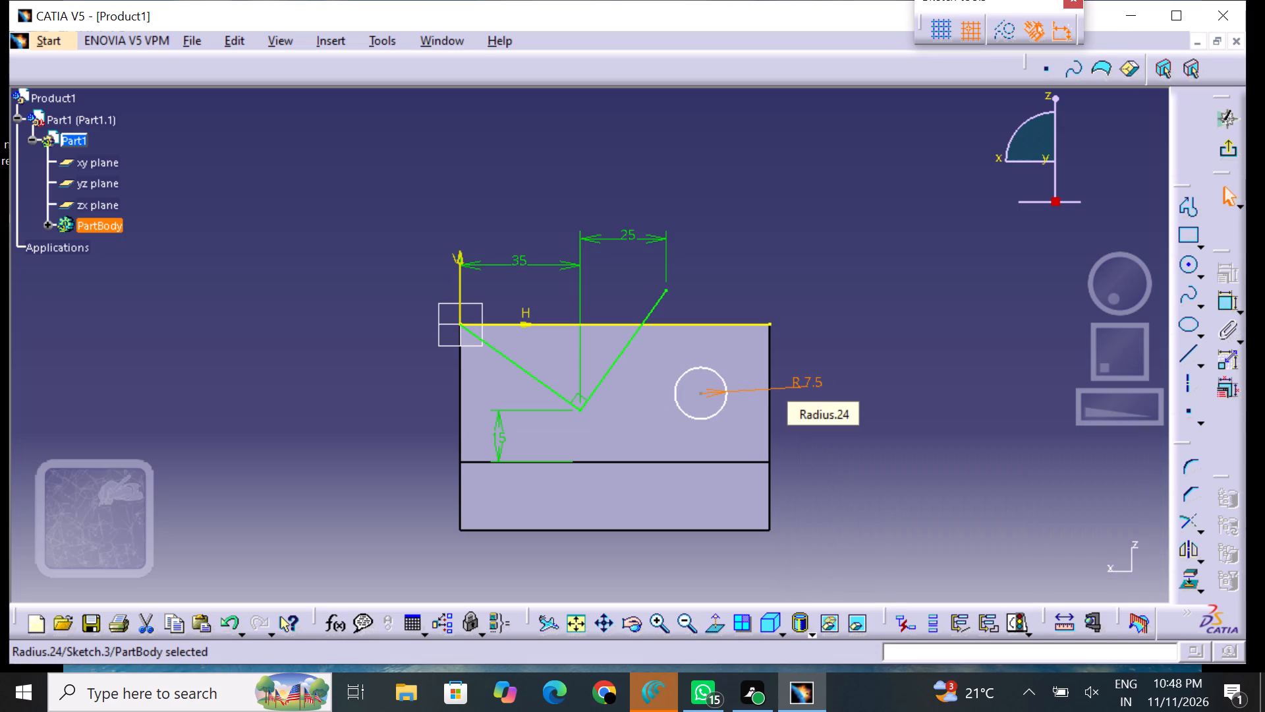
click(963, 424)
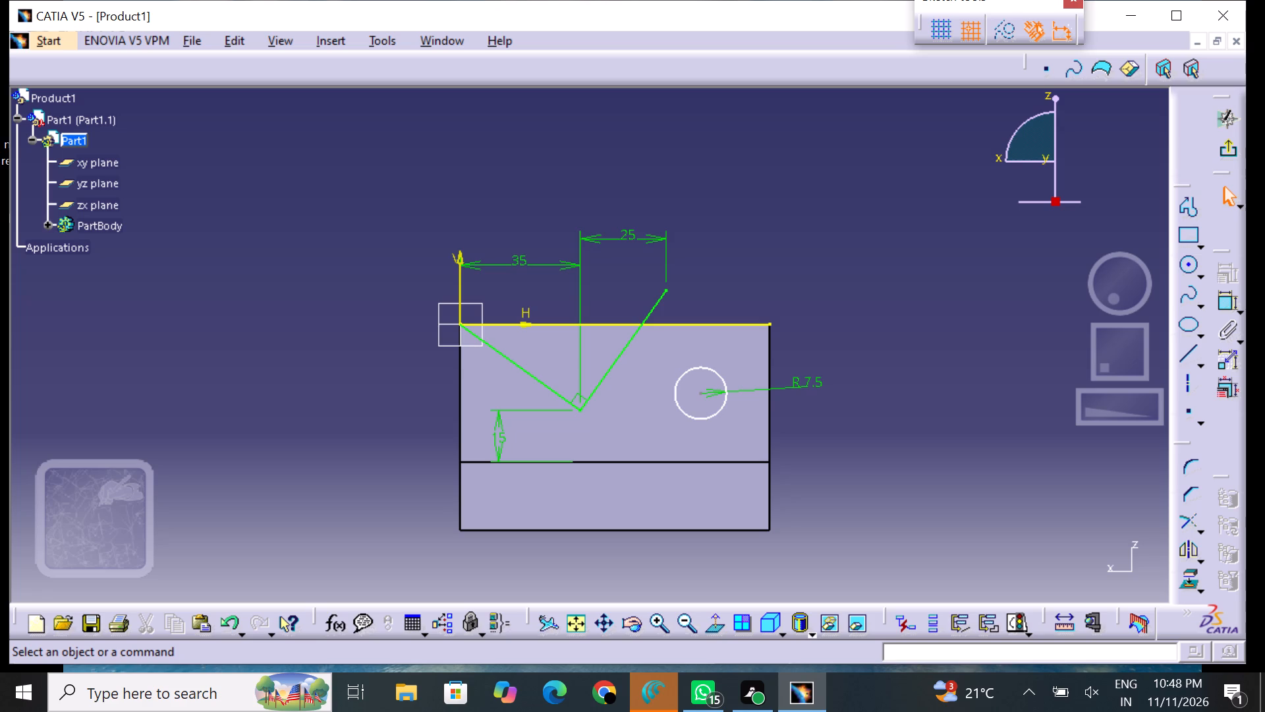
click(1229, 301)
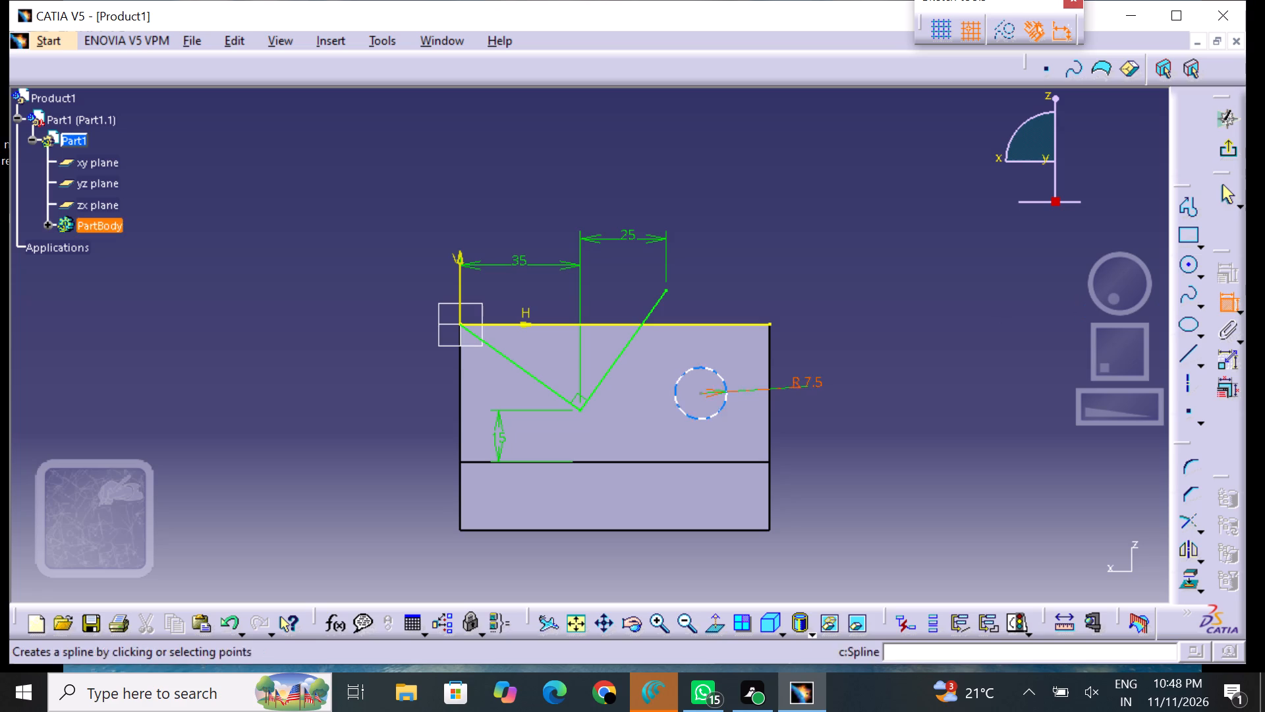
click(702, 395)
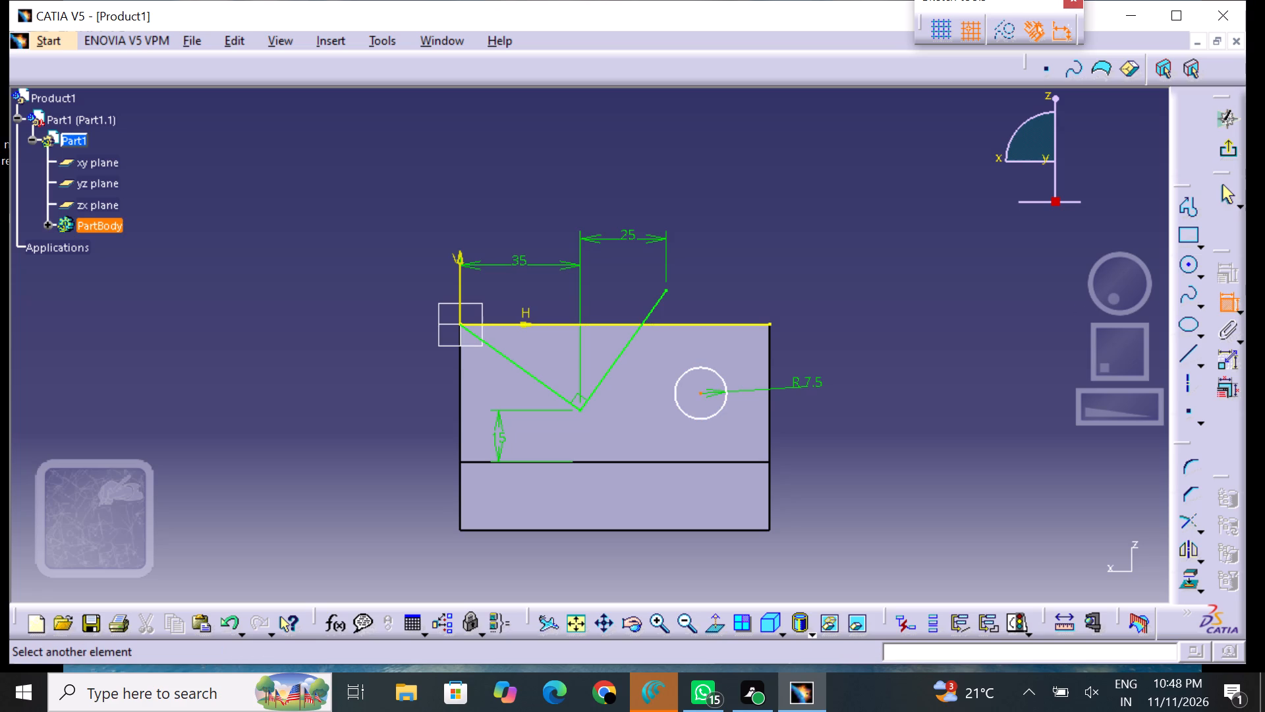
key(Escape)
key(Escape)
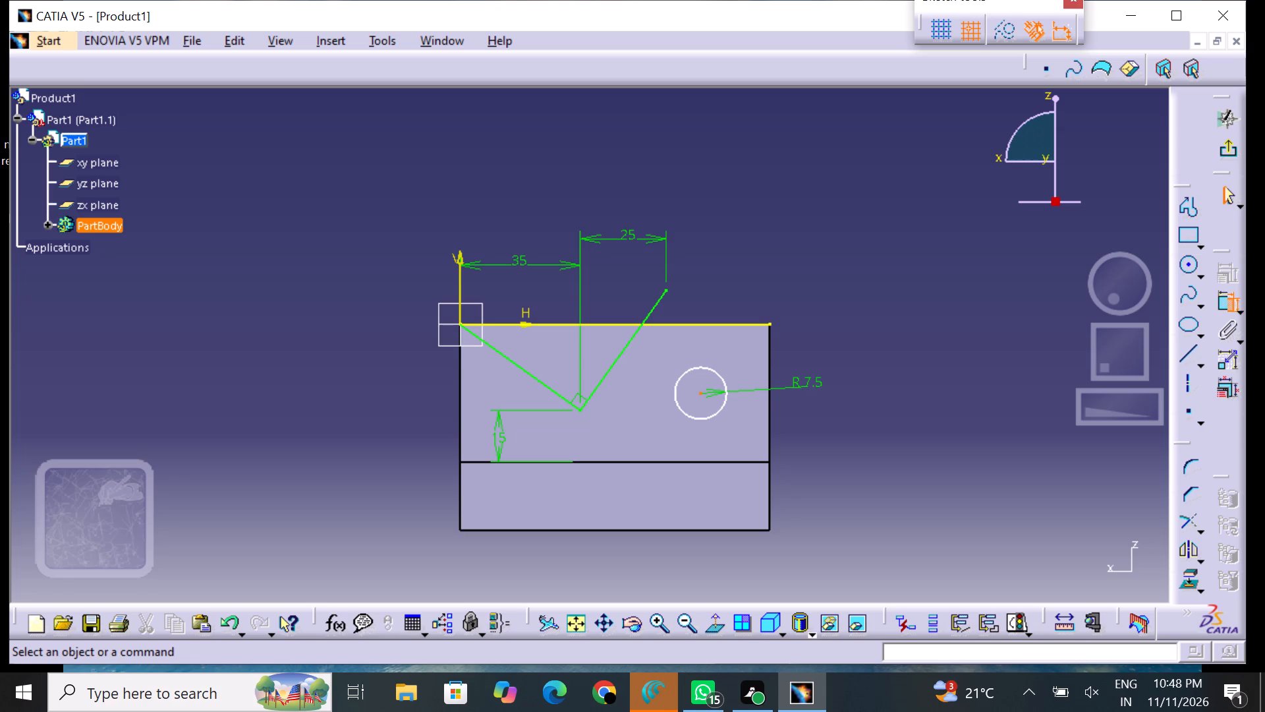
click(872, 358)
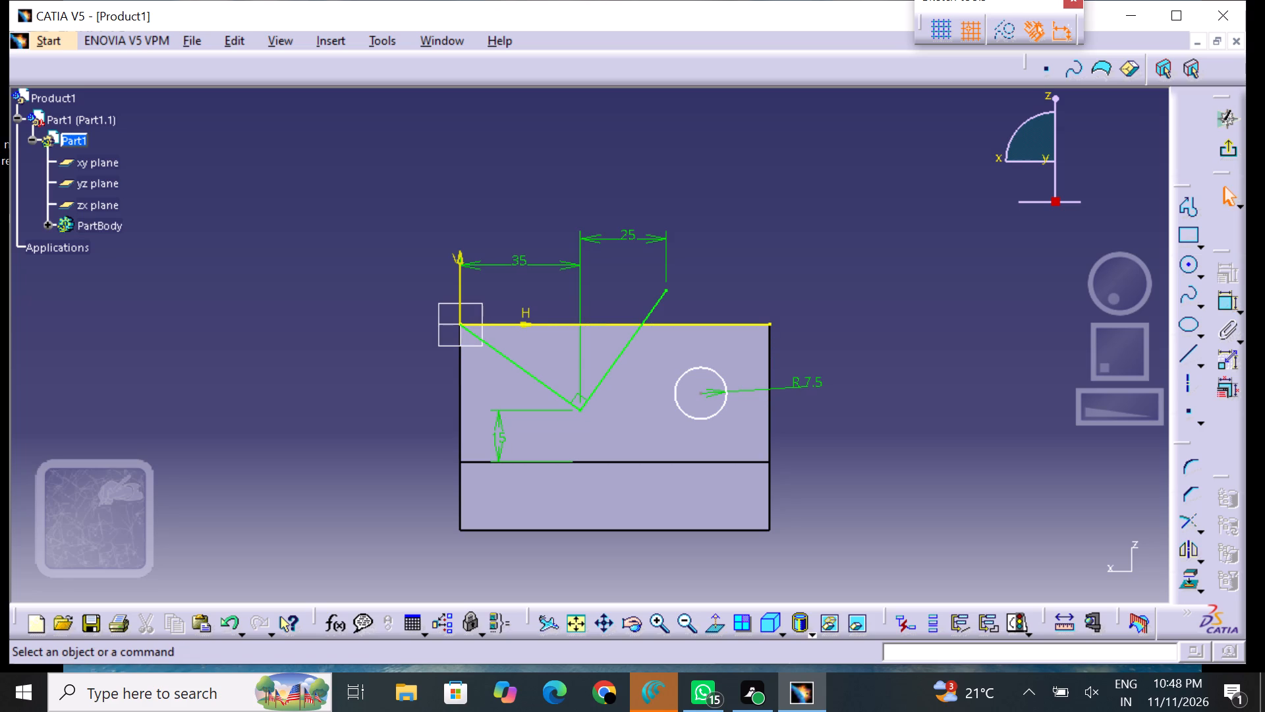
Set the radius of the circle on the upright to 5 mm.
double_click(810, 382)
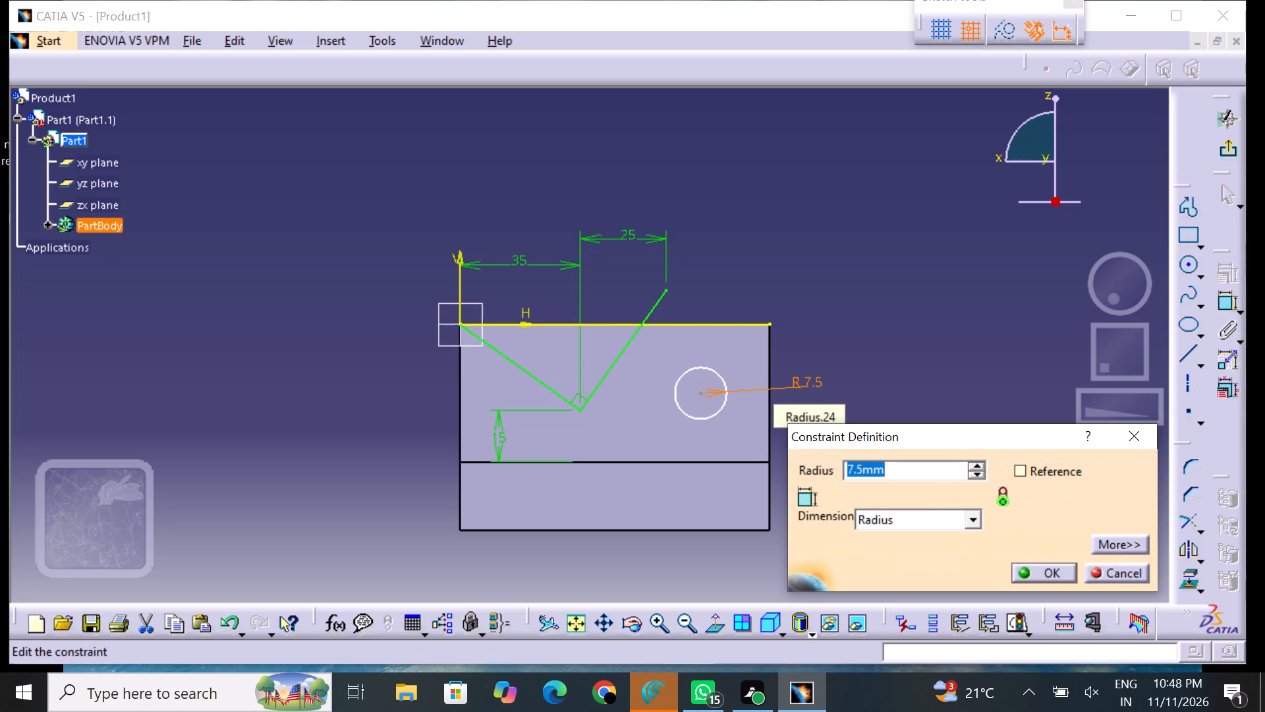
key(BackSpace)
key(5)
key(Return)
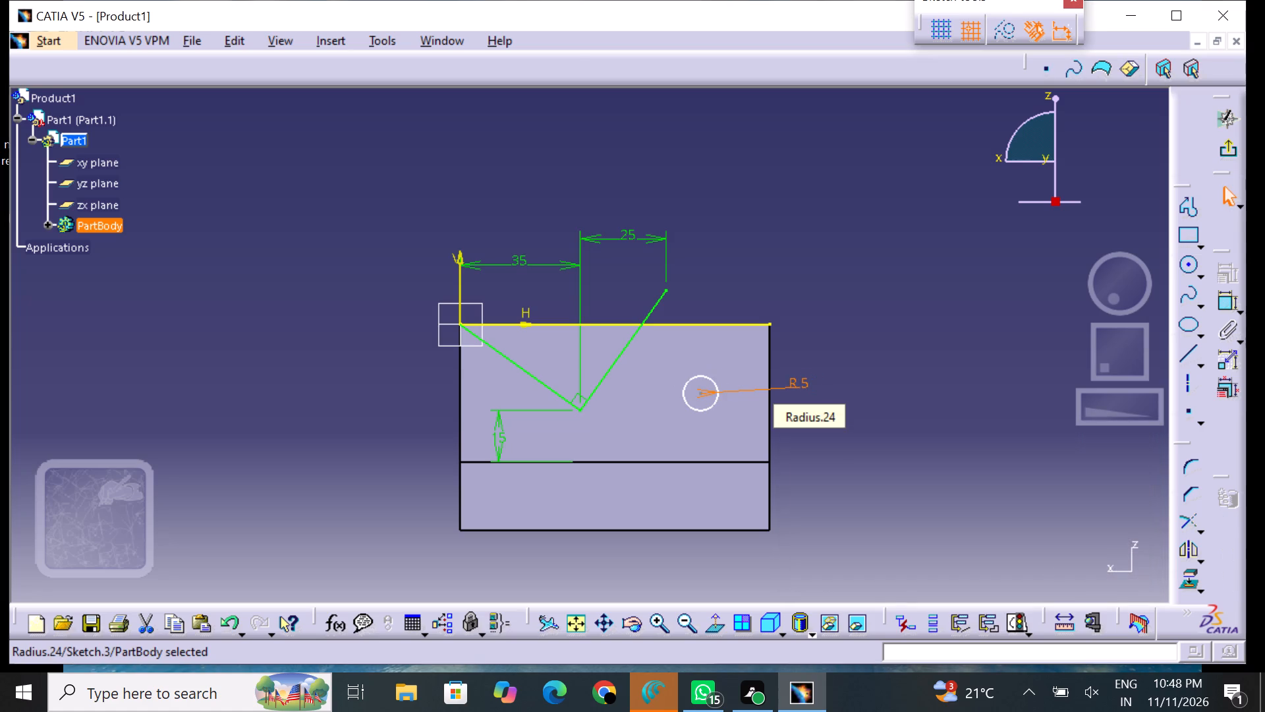
click(922, 388)
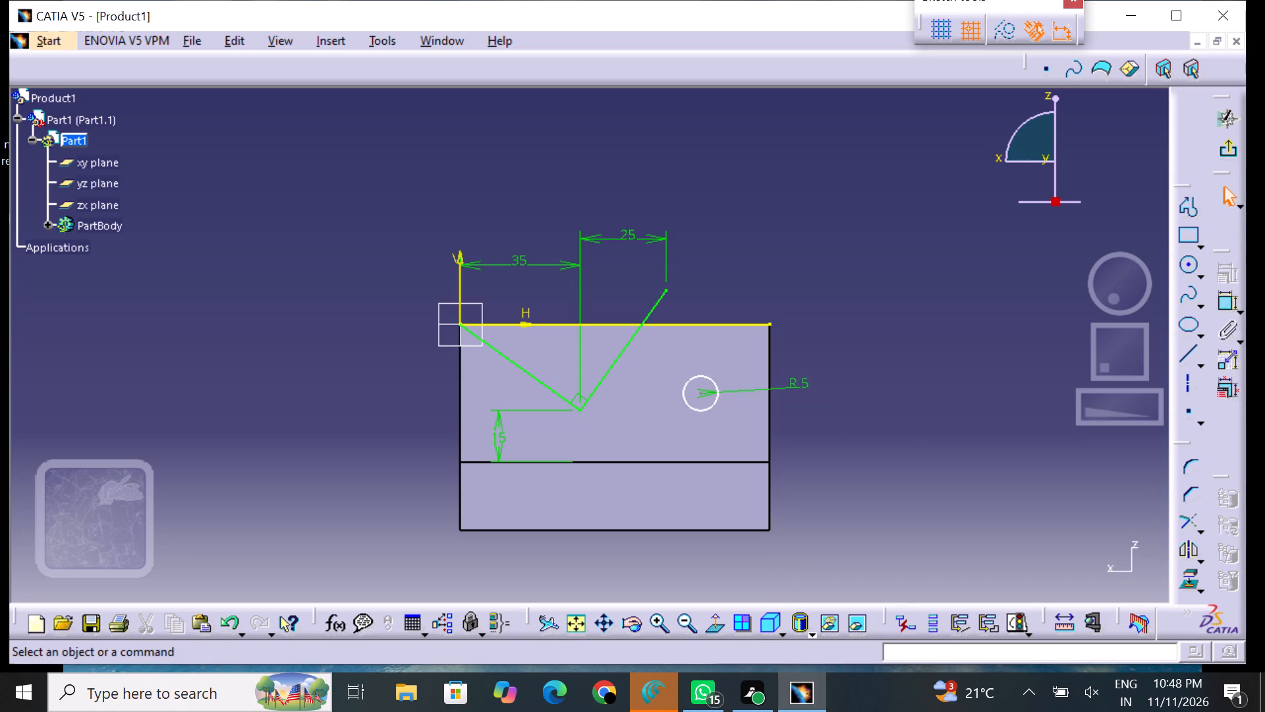
Sketch a circle of about 6 mm radius centred on the upright's top edge, above the 5 mm radius circle.
click(1188, 262)
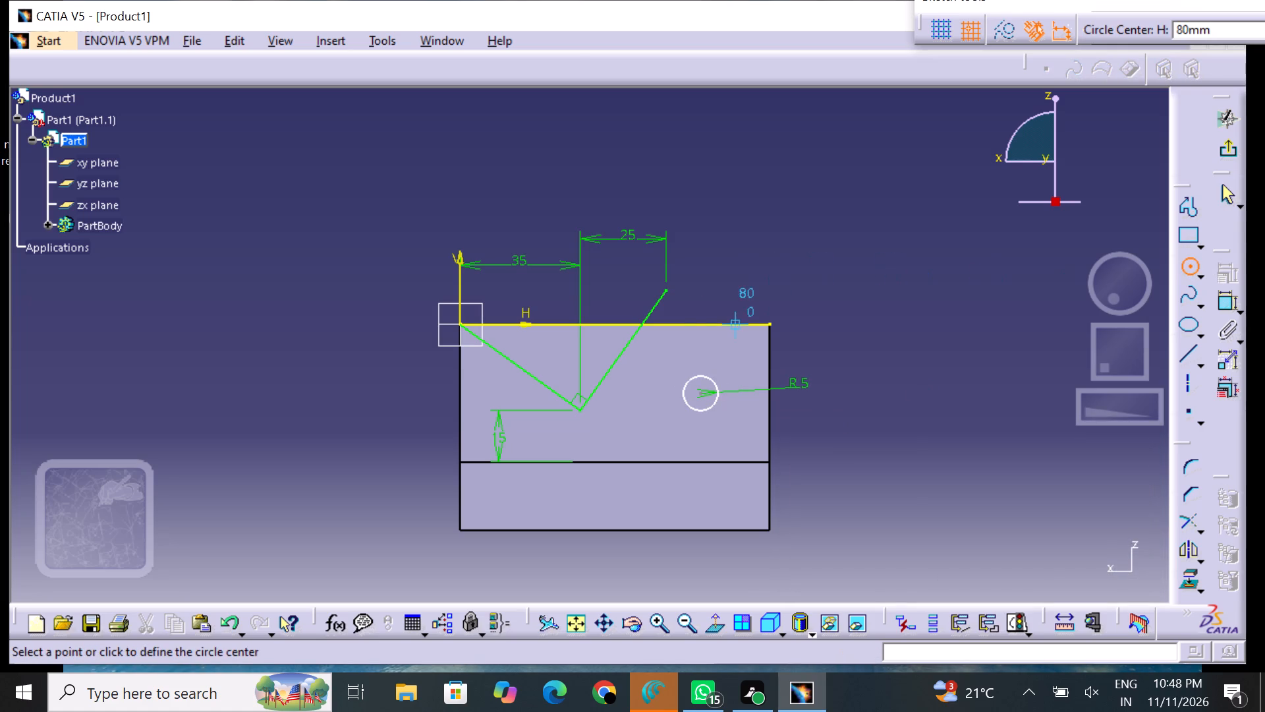
click(720, 324)
click(726, 314)
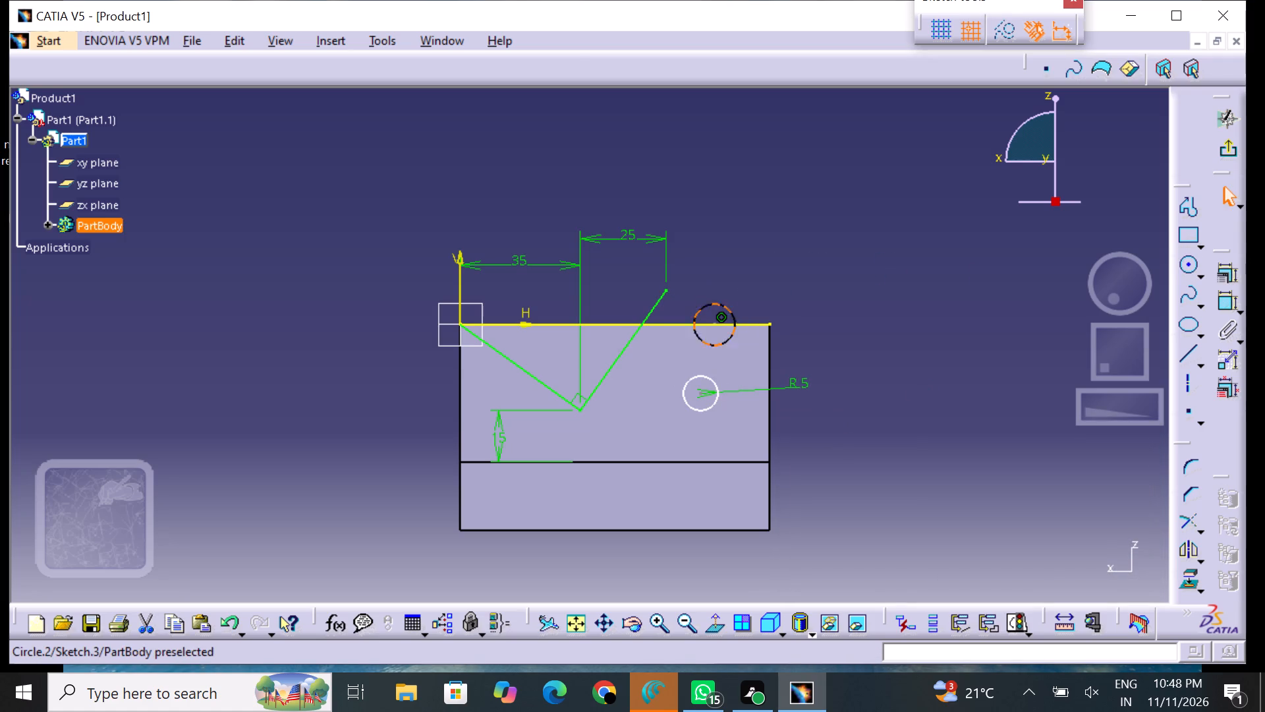
click(880, 297)
Add a radius dimension to the circle on the top edge and set it to 7.5 mm.
click(1229, 303)
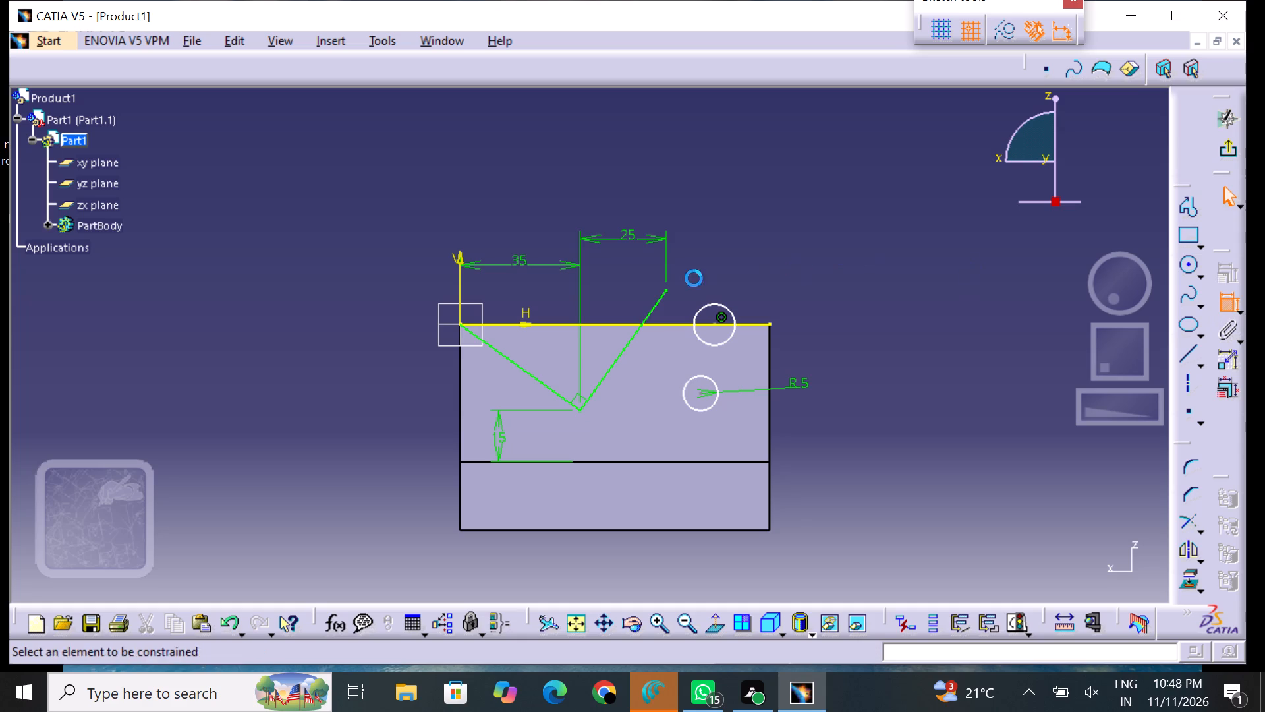
drag(728, 312, 741, 306)
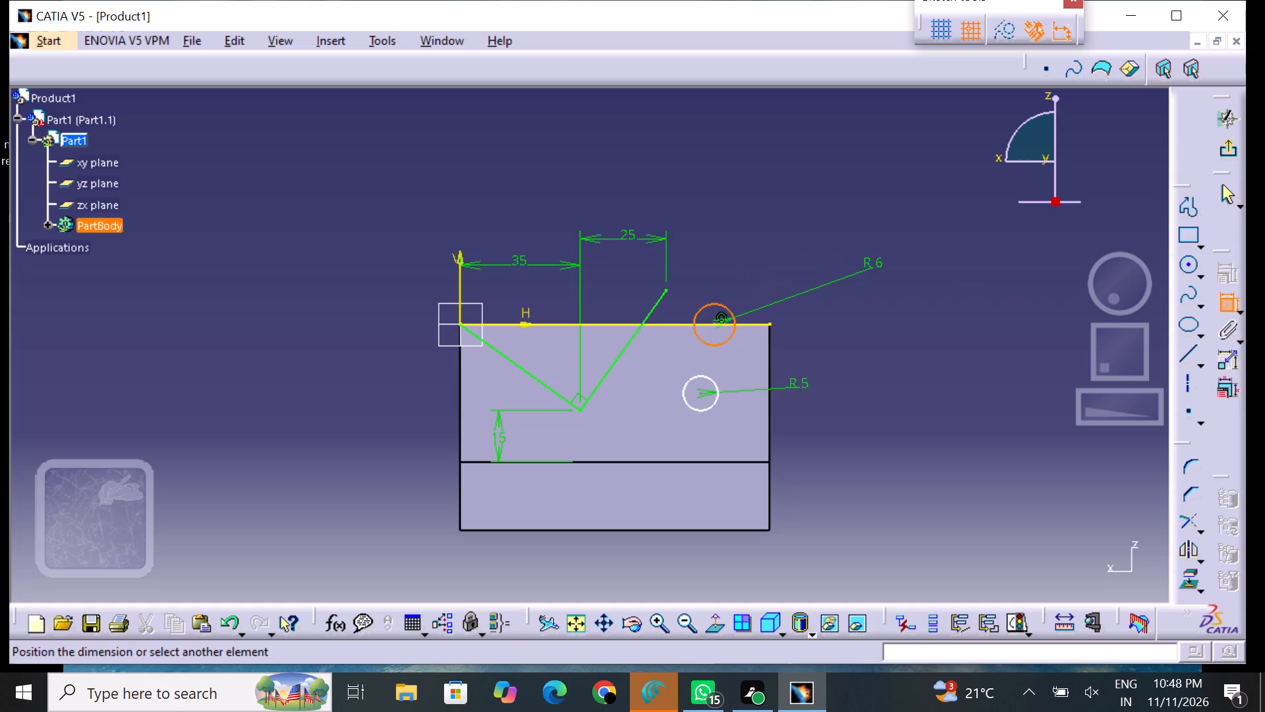
click(873, 266)
double_click(874, 261)
key(BackSpace)
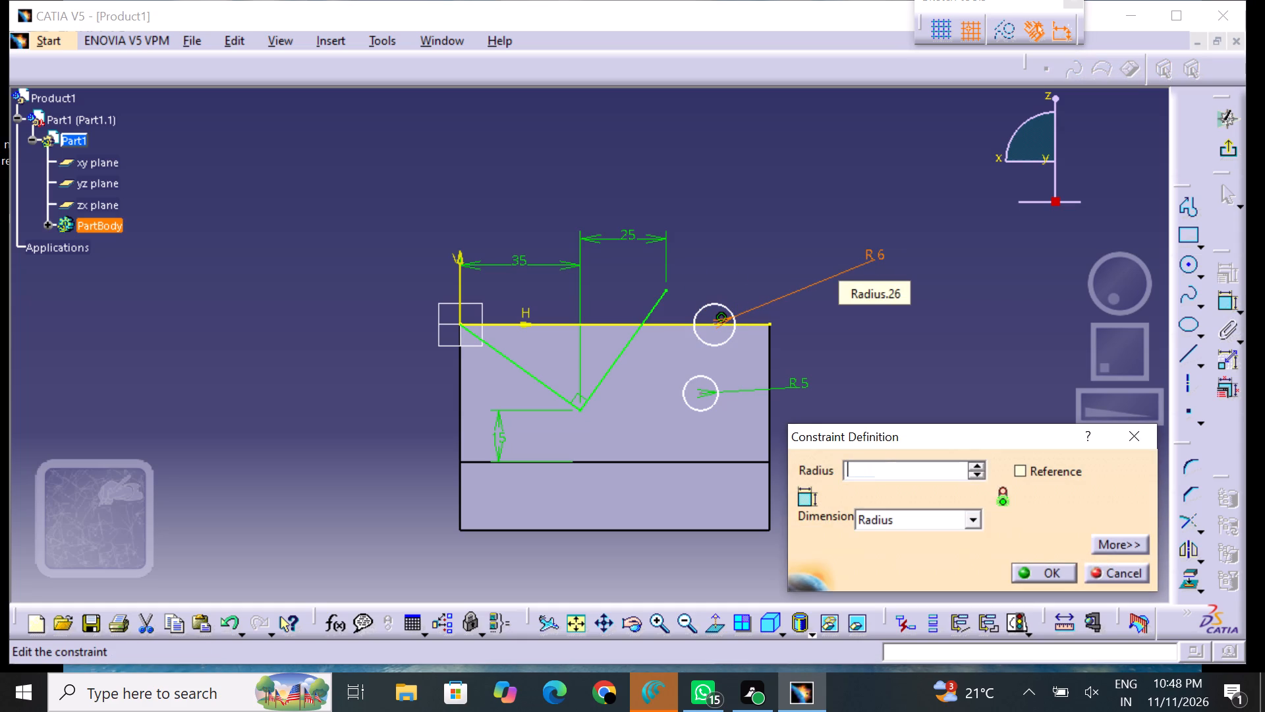
text(7.5)
key(Return)
click(890, 401)
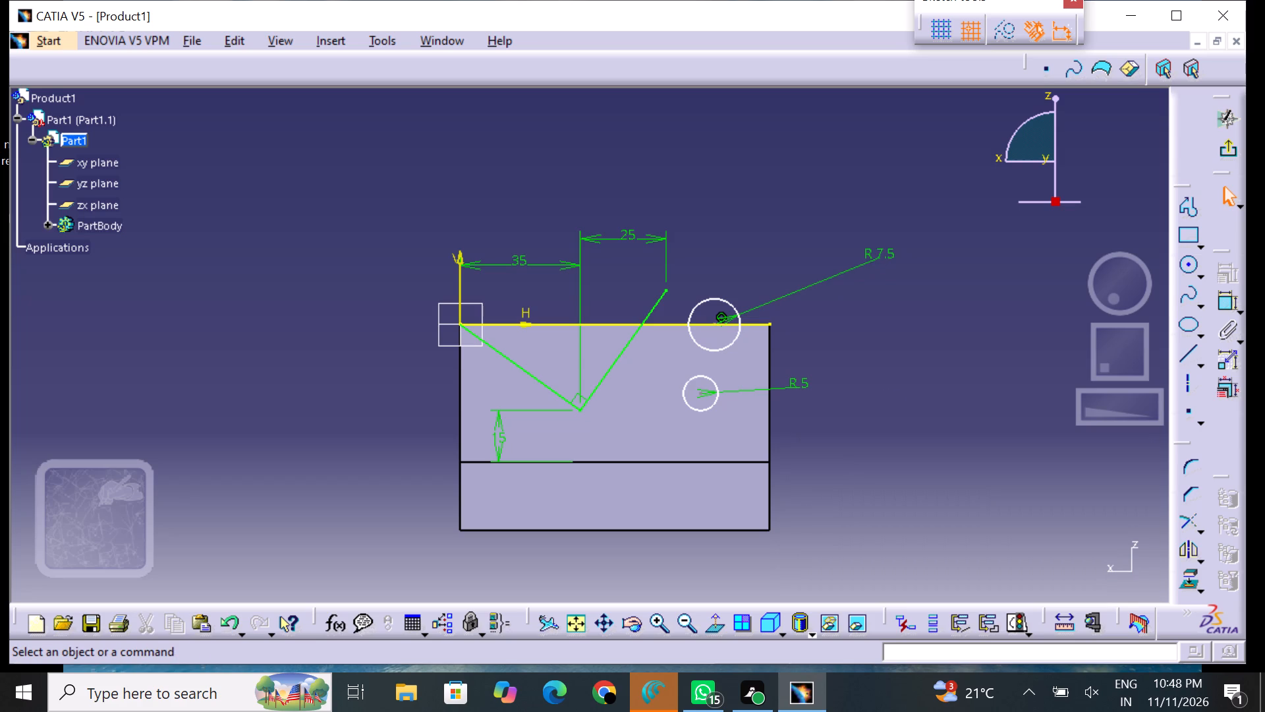
Dimension the vertical distance between the centres of the two circles and set it to 25 mm.
click(1222, 301)
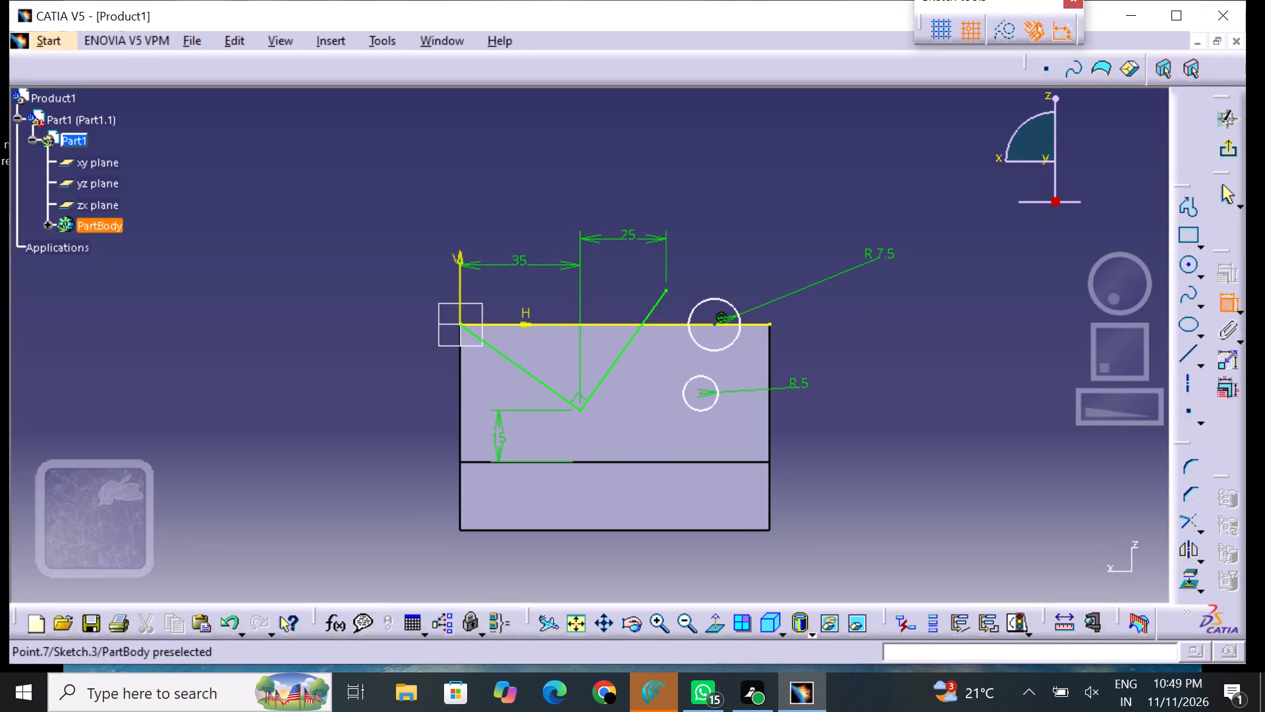
click(712, 323)
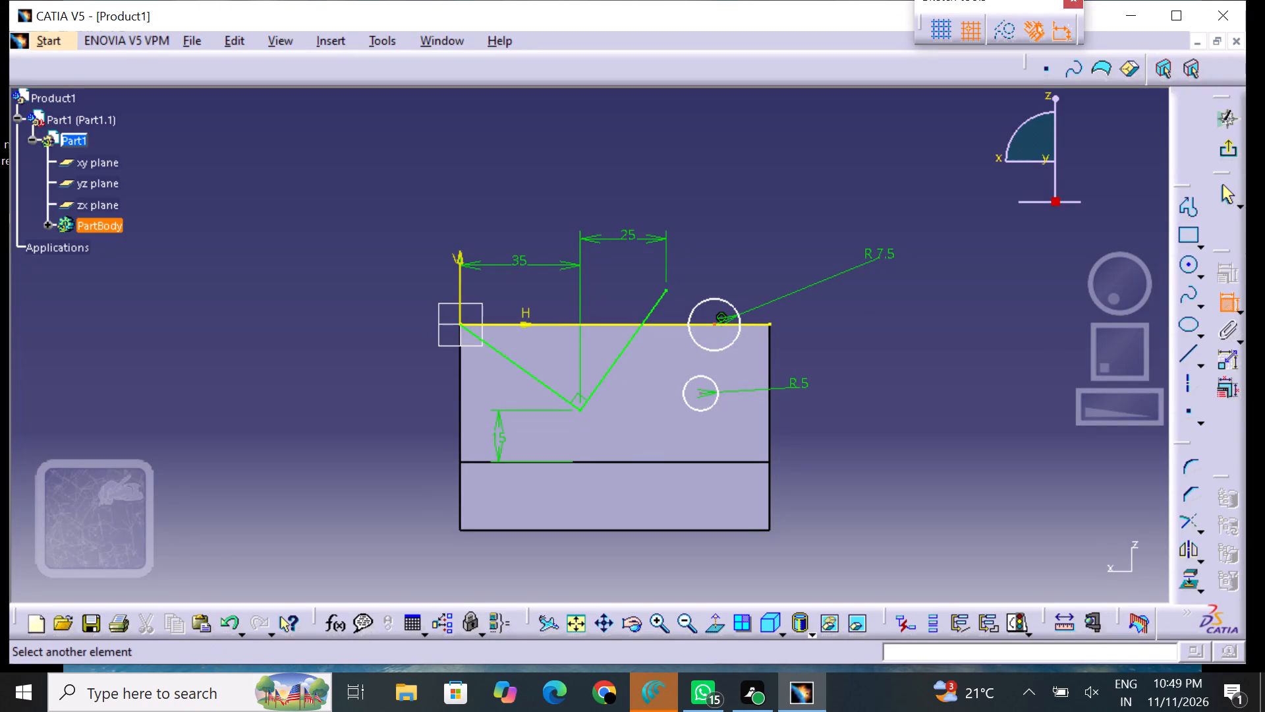
click(700, 395)
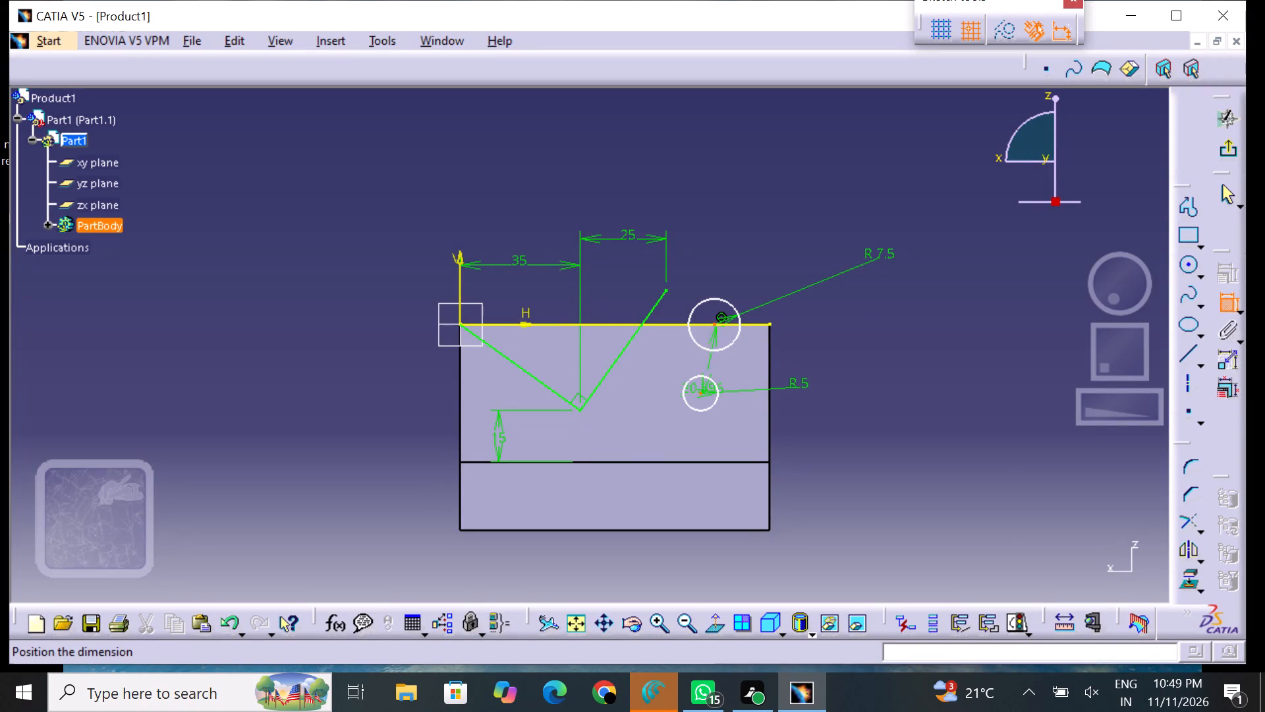
right_click(775, 363)
click(841, 442)
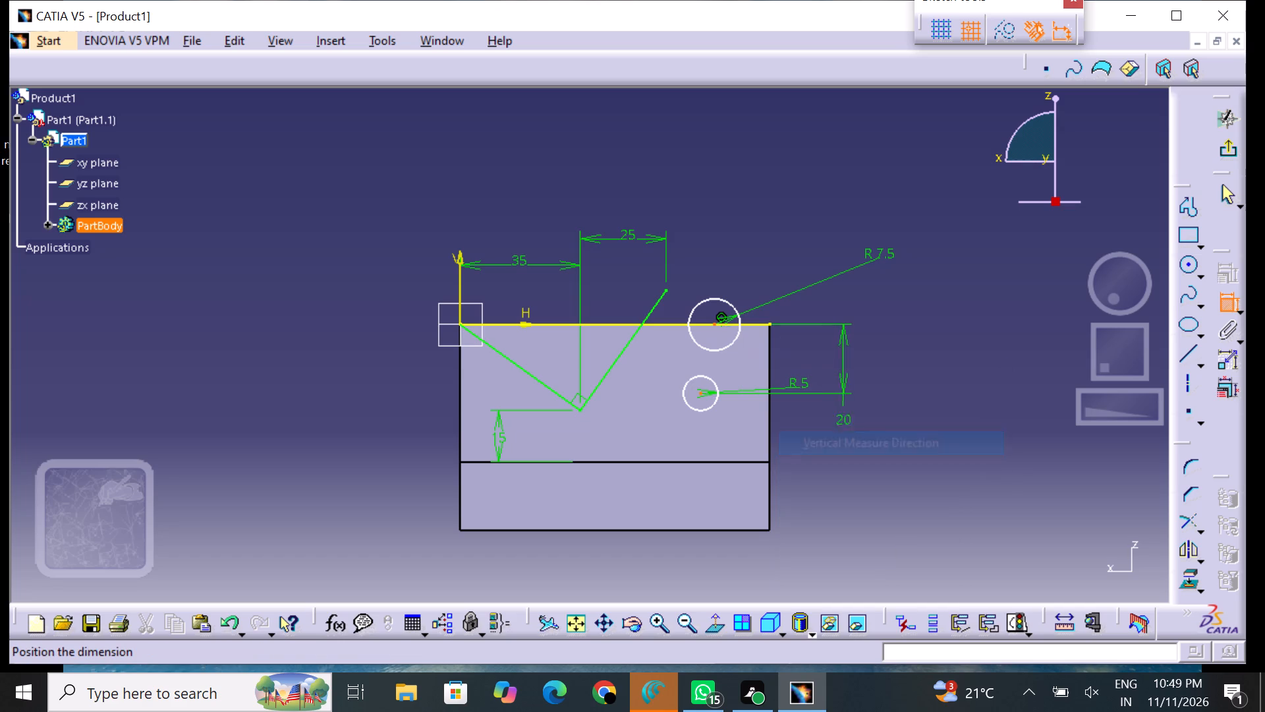
click(836, 364)
double_click(836, 363)
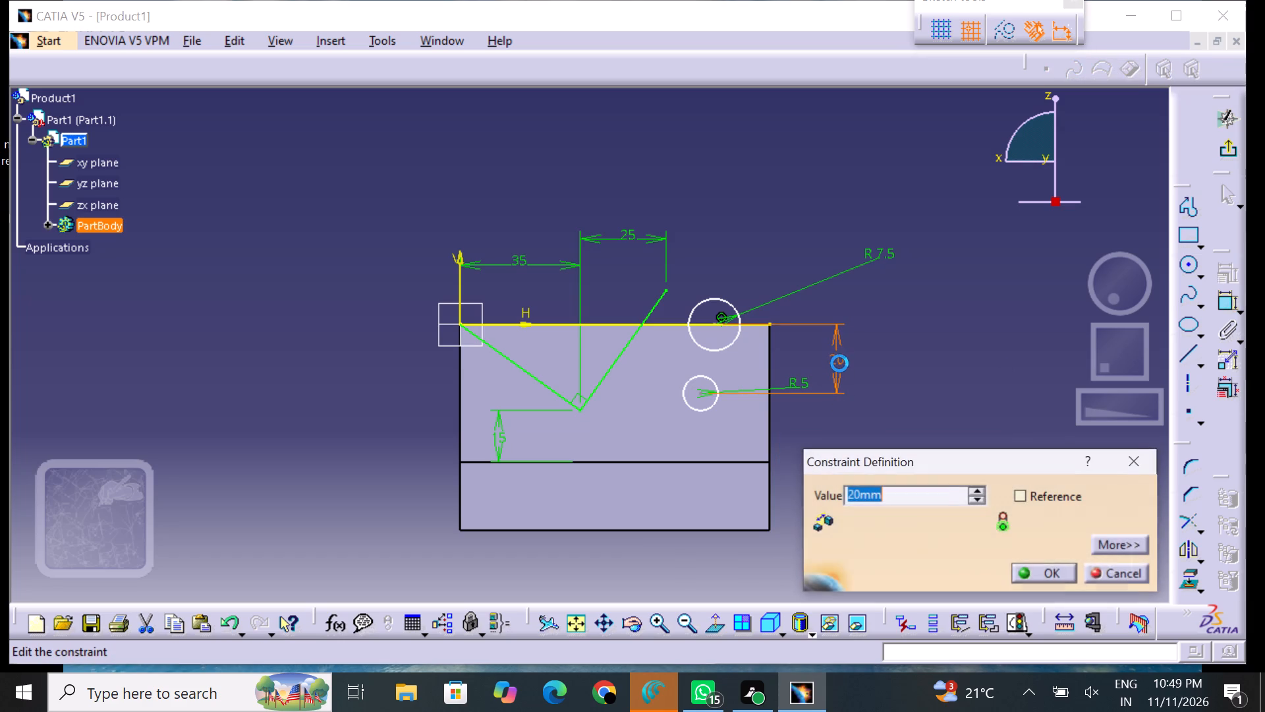
key(BackSpace)
text(25)
key(Return)
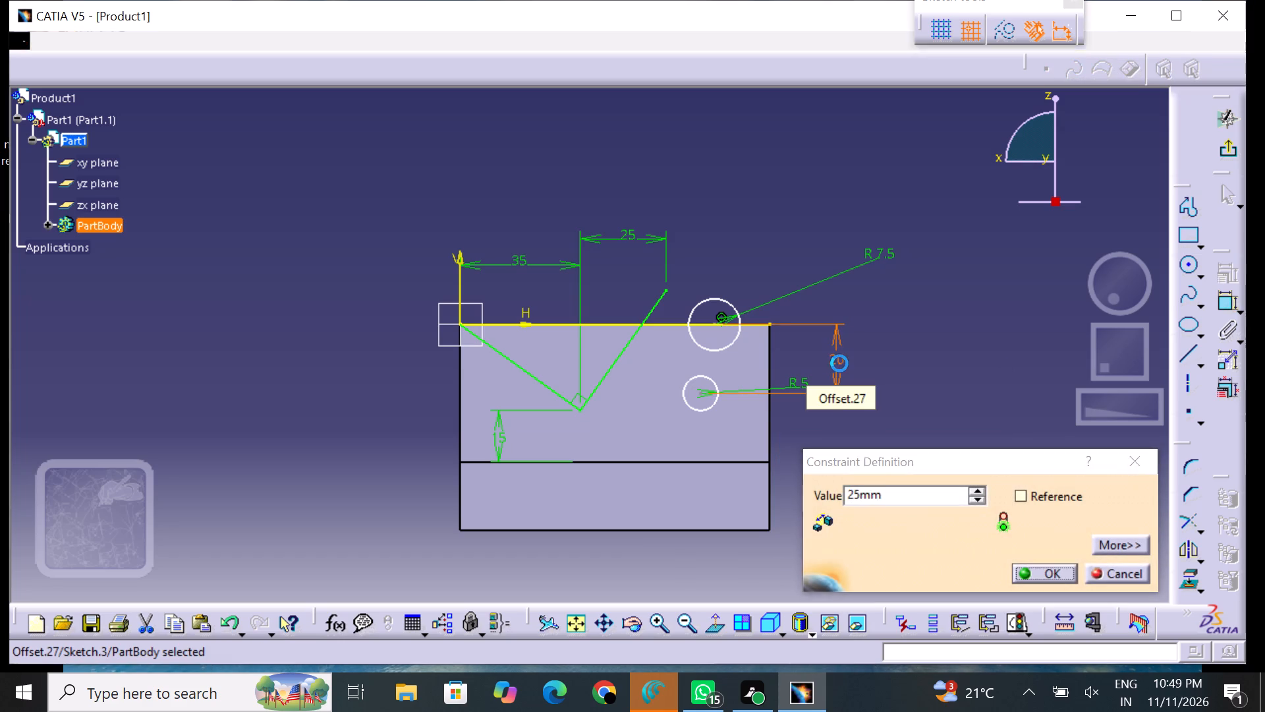
click(891, 381)
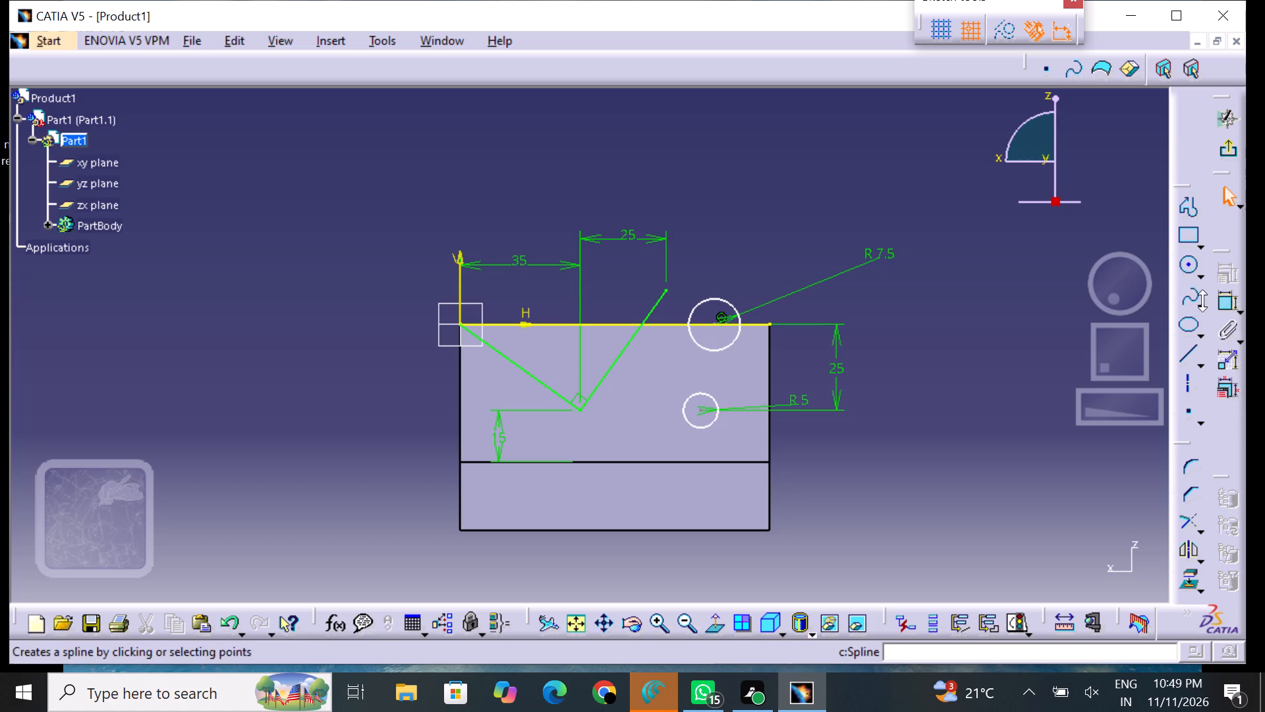
Dimension the gap between the top edge's far end and the 7.5 mm radius circle, setting it to 7.5 mm.
click(1227, 305)
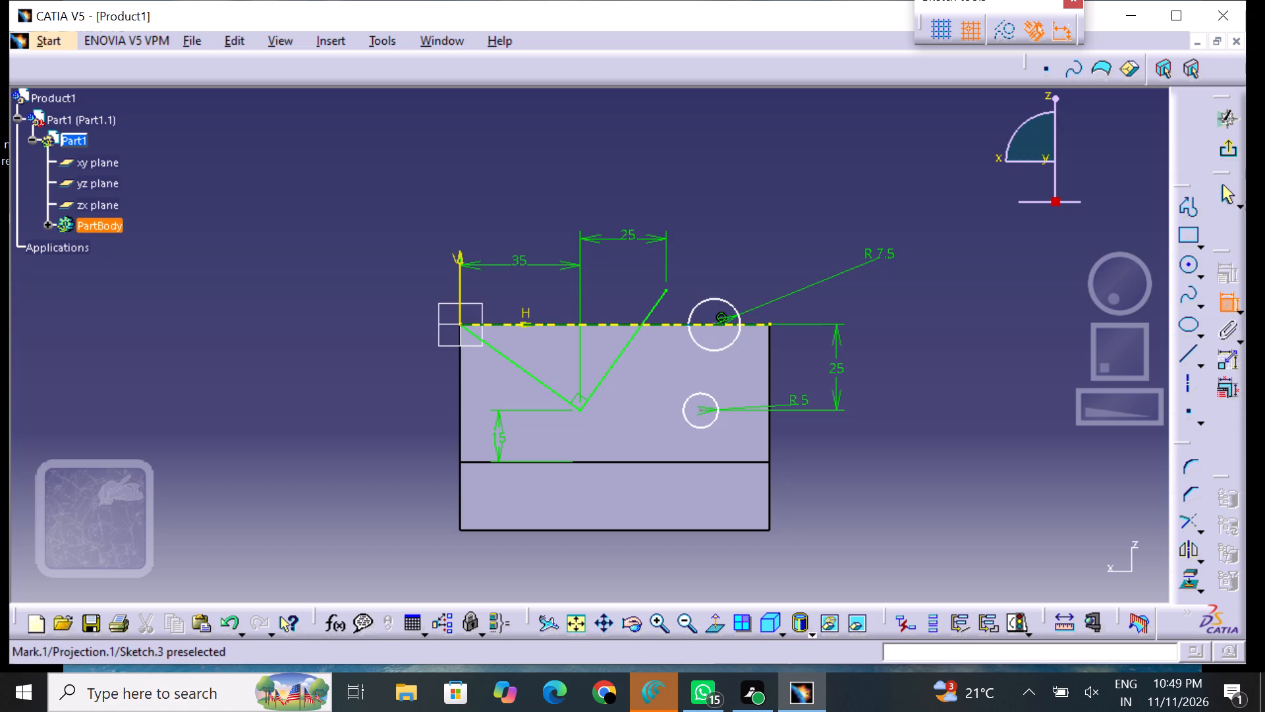
click(772, 324)
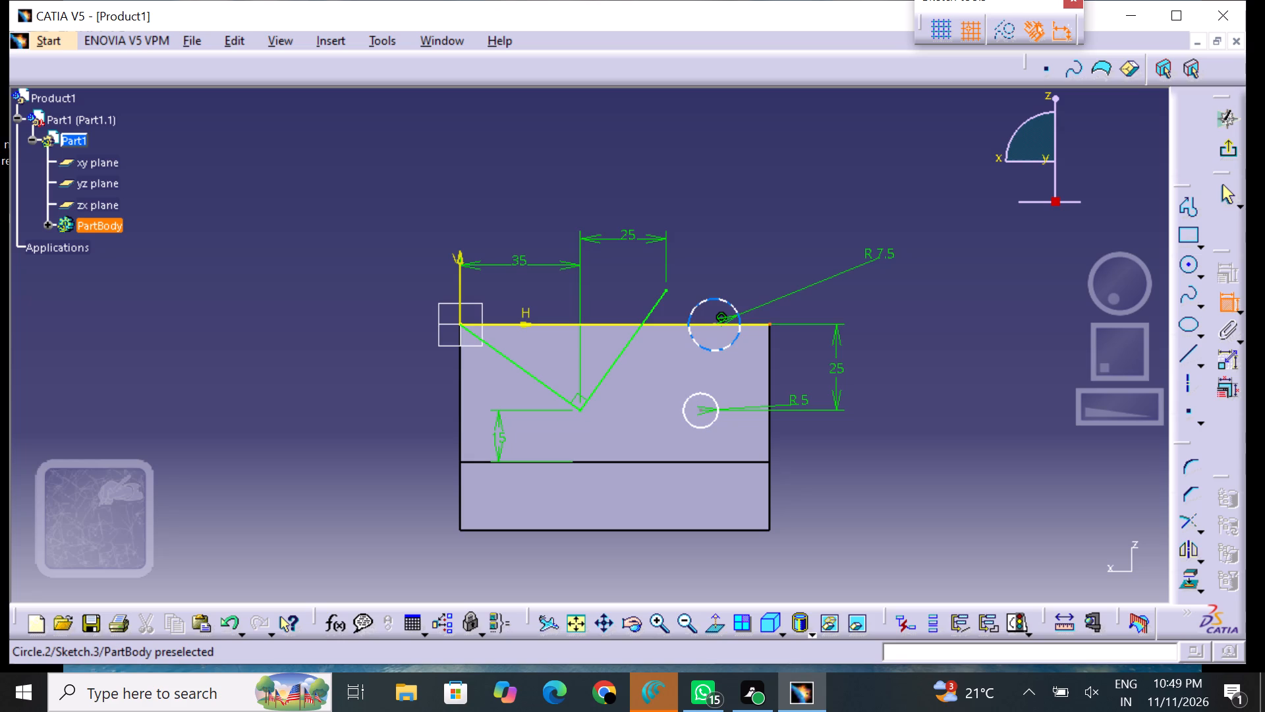
click(740, 326)
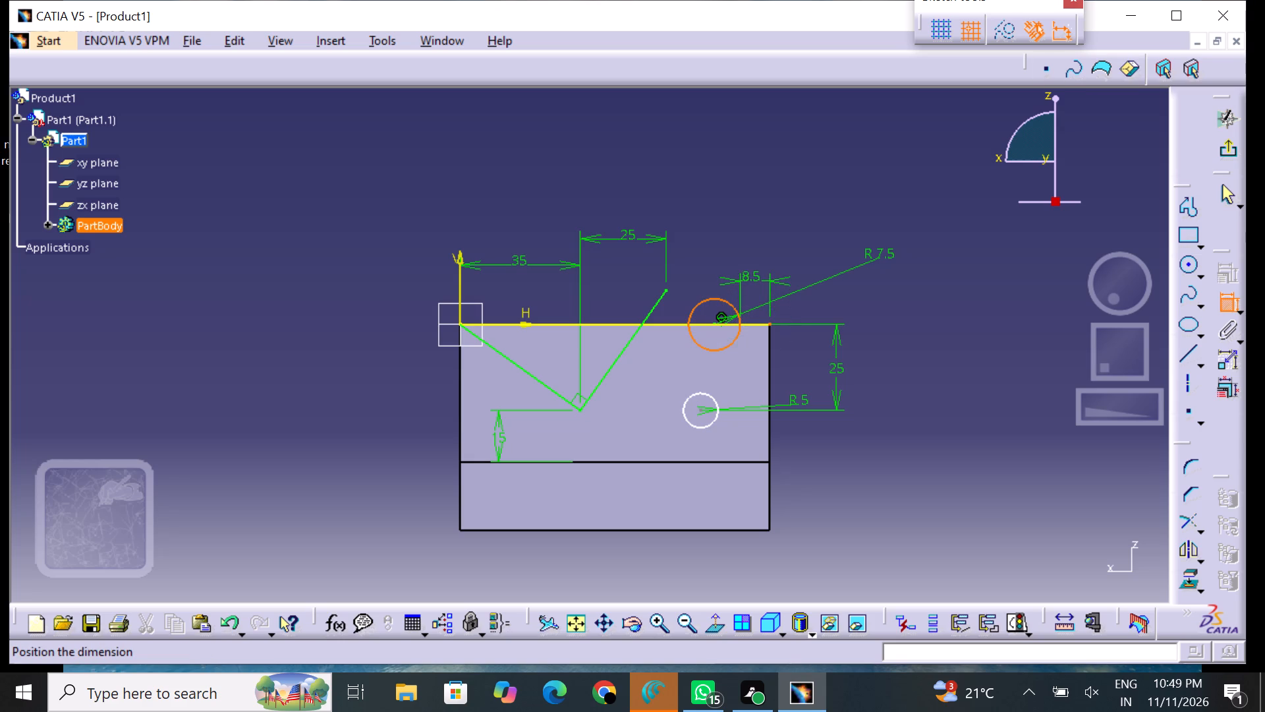
click(757, 270)
double_click(760, 268)
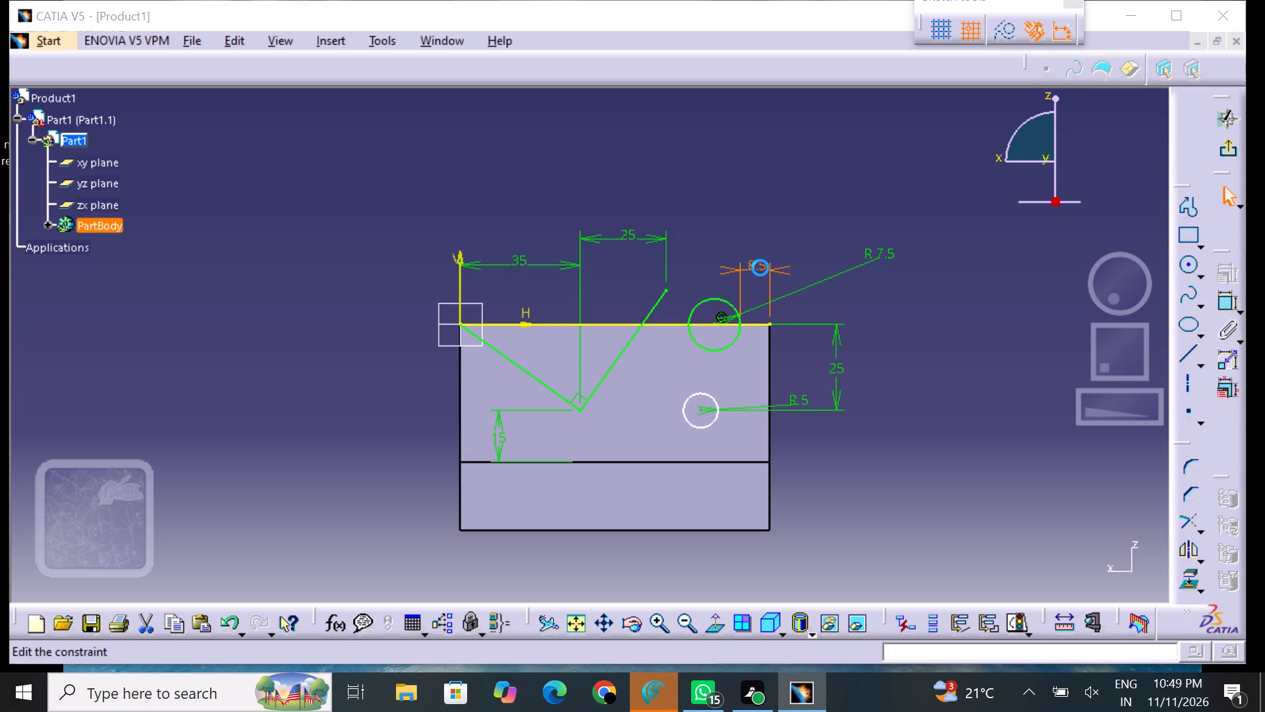
key(BackSpace)
text(7.5)
key(Return)
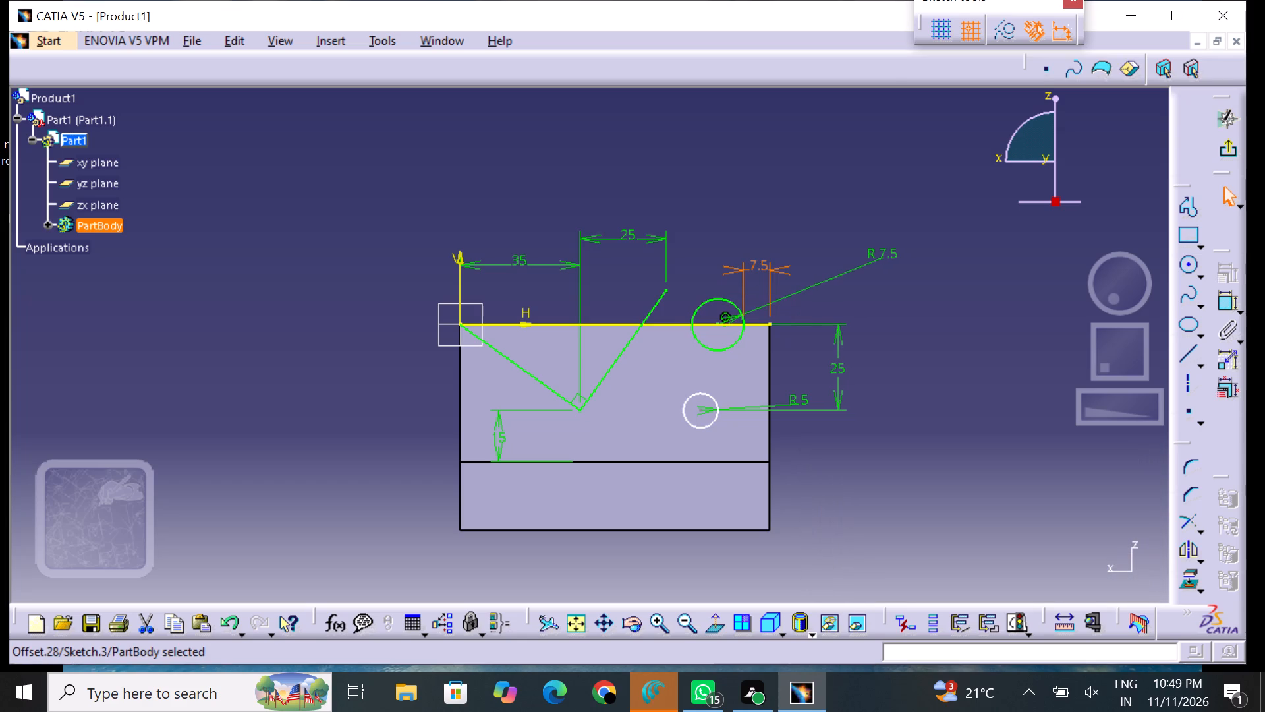
click(892, 291)
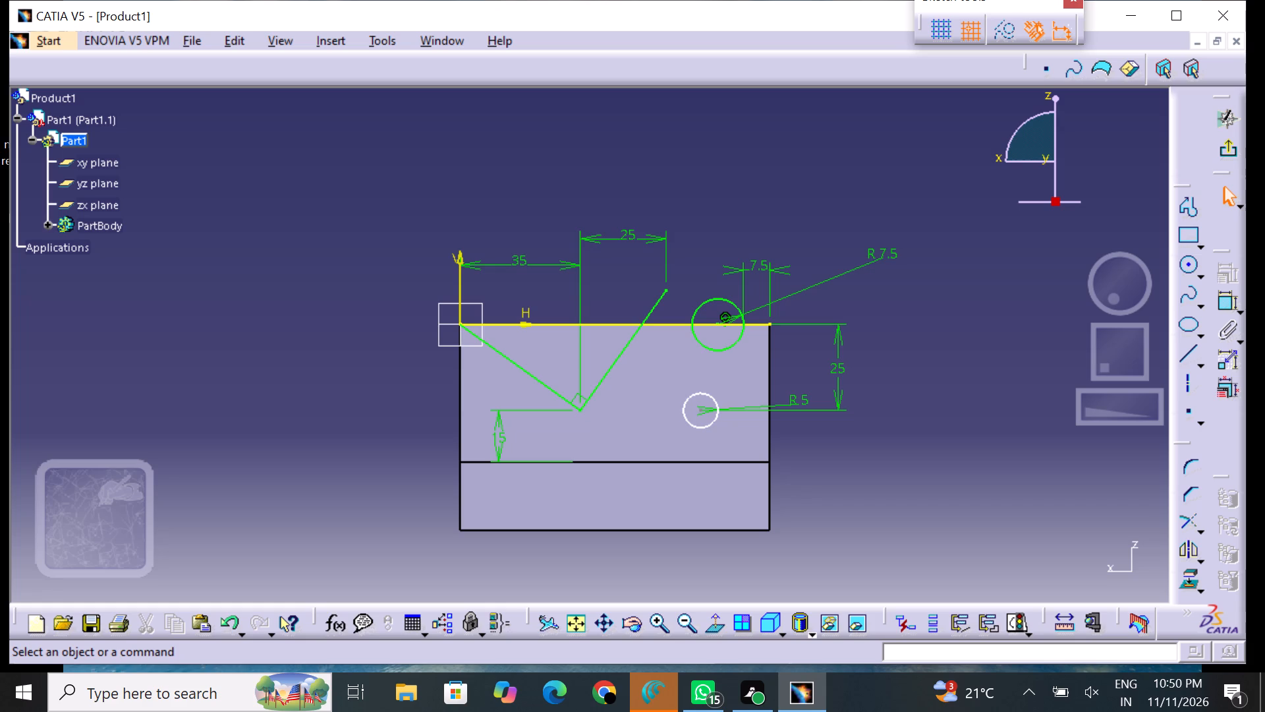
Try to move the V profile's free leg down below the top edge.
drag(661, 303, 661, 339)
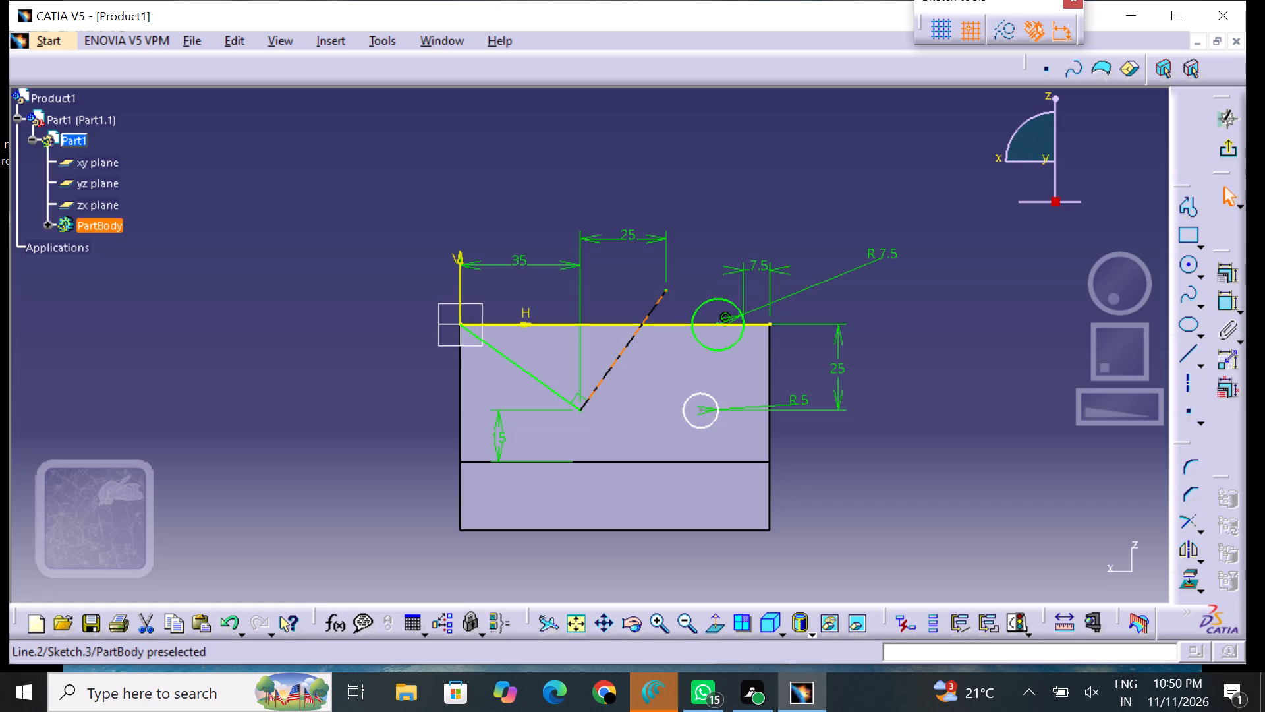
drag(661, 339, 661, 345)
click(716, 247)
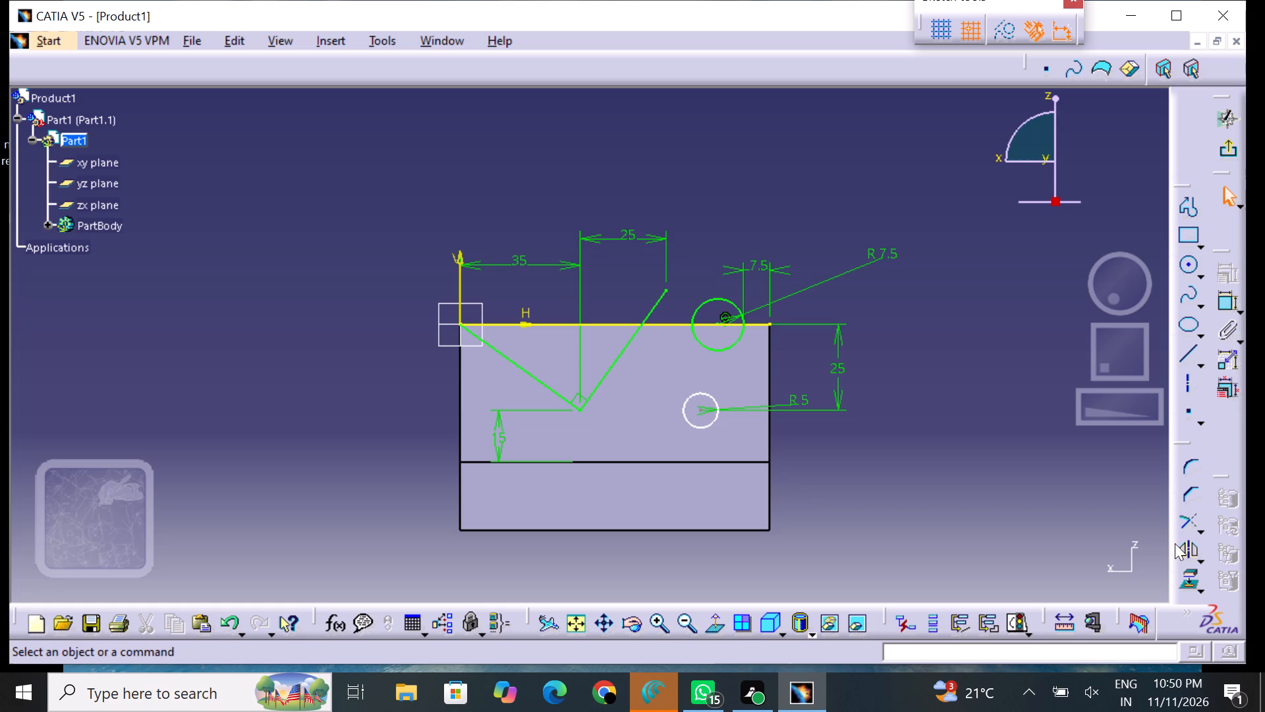
Quick Trim the half of the 7.5 mm radius circle that lies above the upright's top edge.
click(1204, 532)
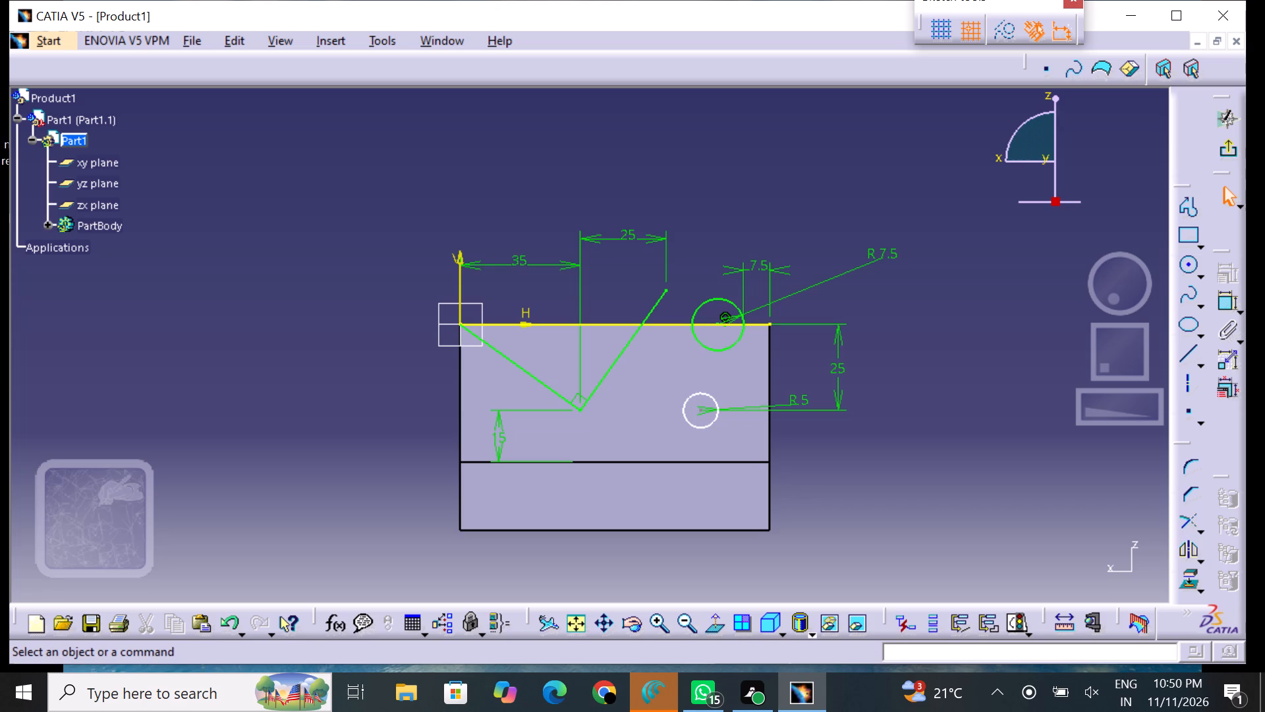
click(1202, 529)
click(1189, 549)
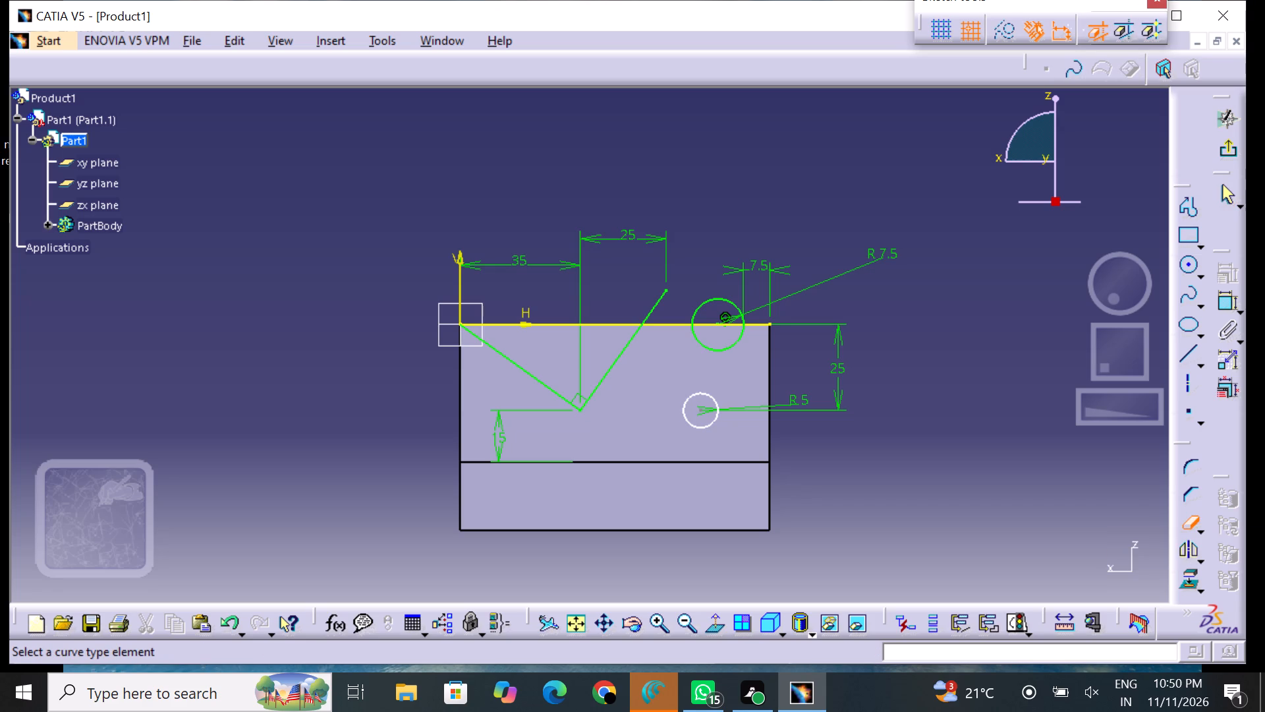
click(719, 299)
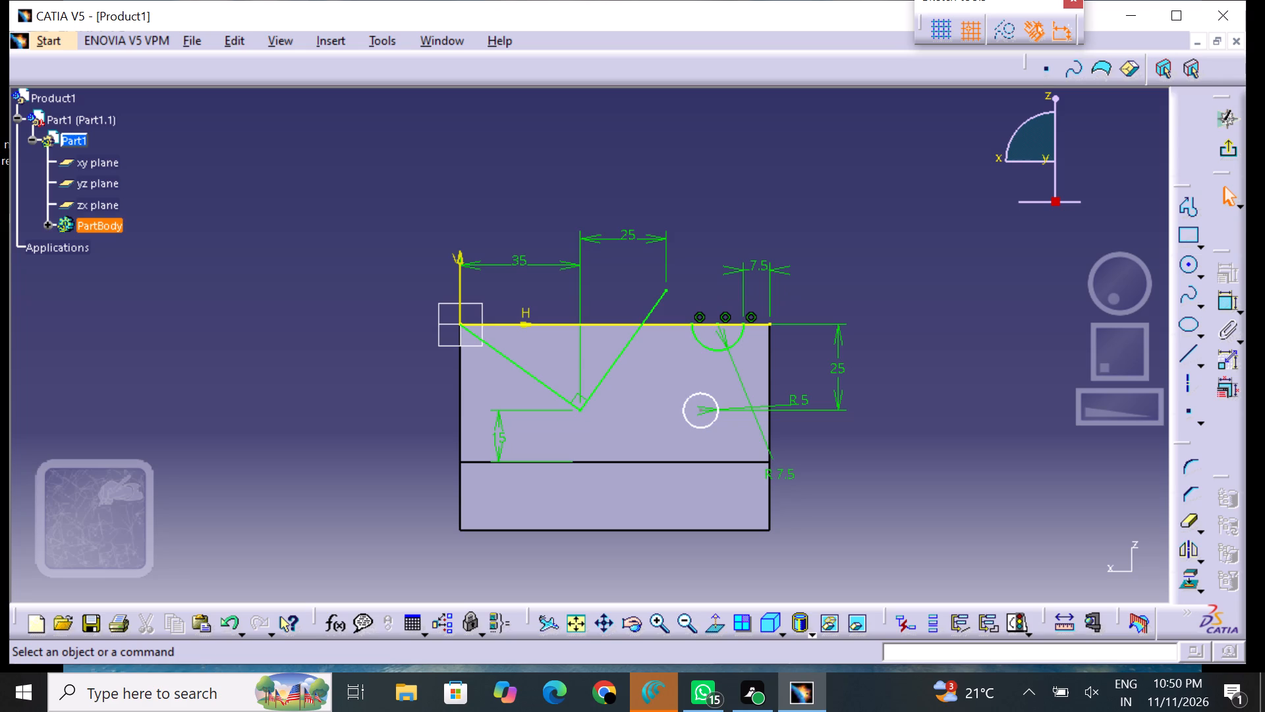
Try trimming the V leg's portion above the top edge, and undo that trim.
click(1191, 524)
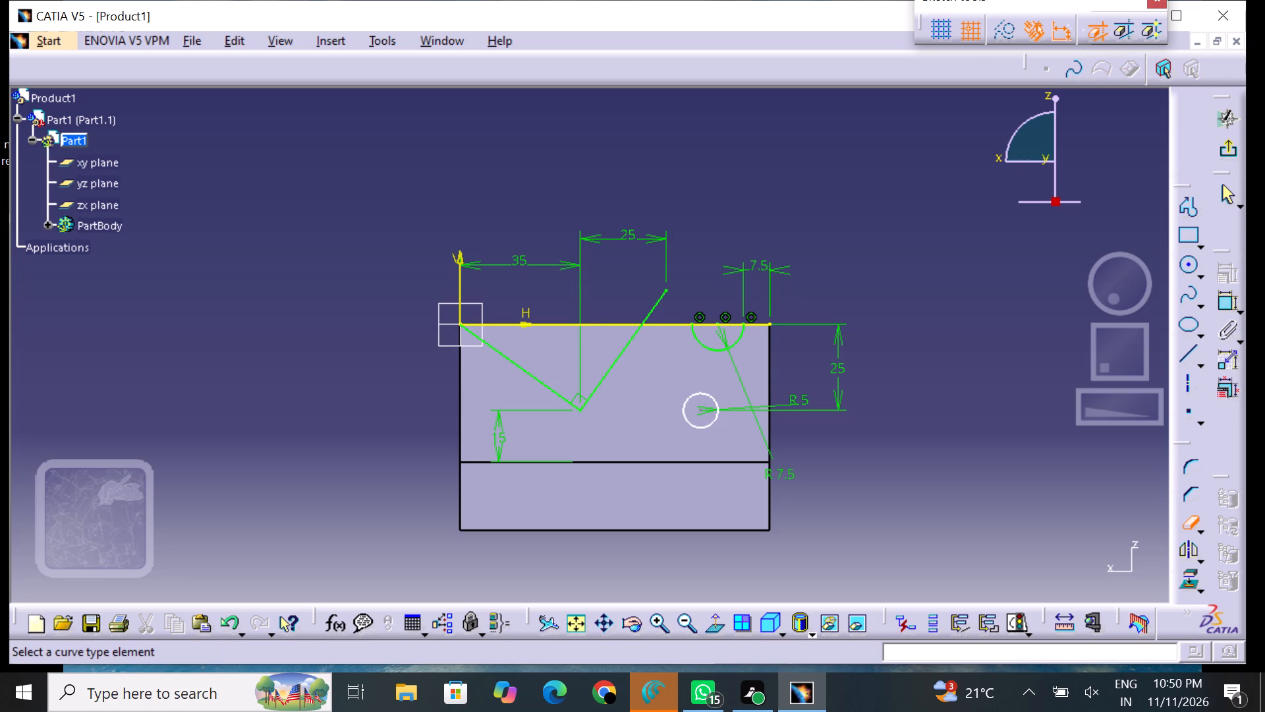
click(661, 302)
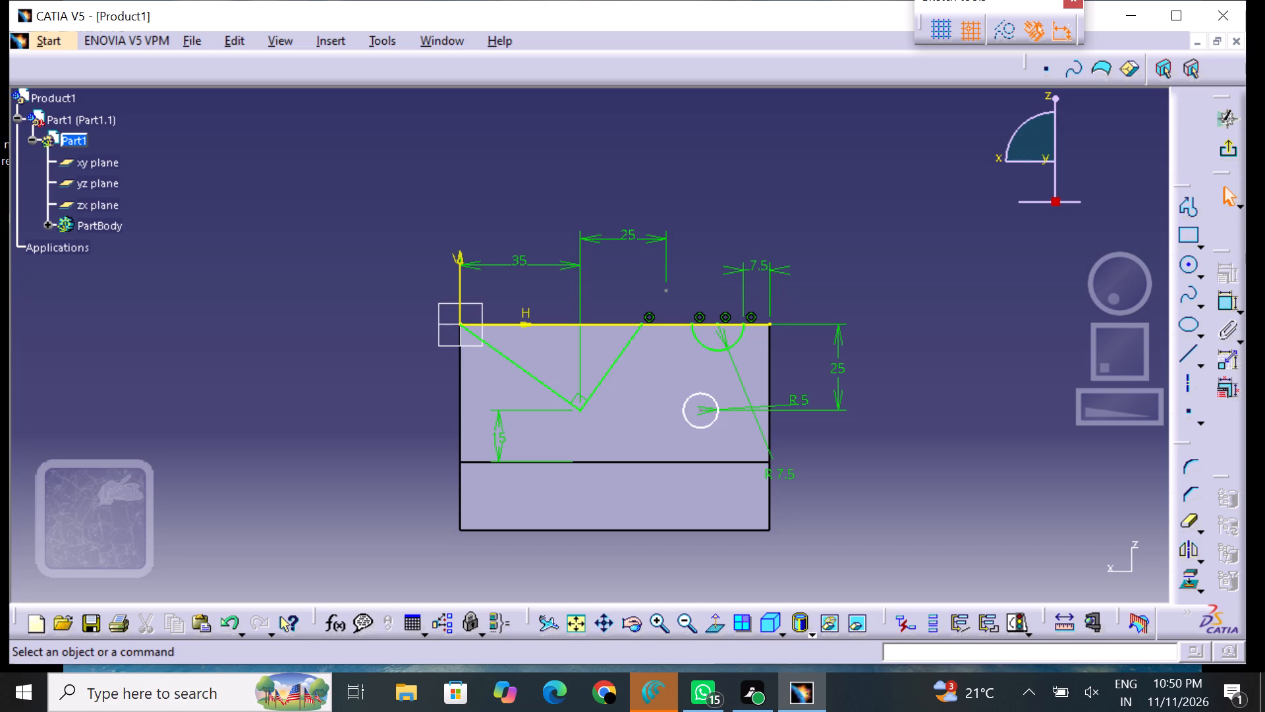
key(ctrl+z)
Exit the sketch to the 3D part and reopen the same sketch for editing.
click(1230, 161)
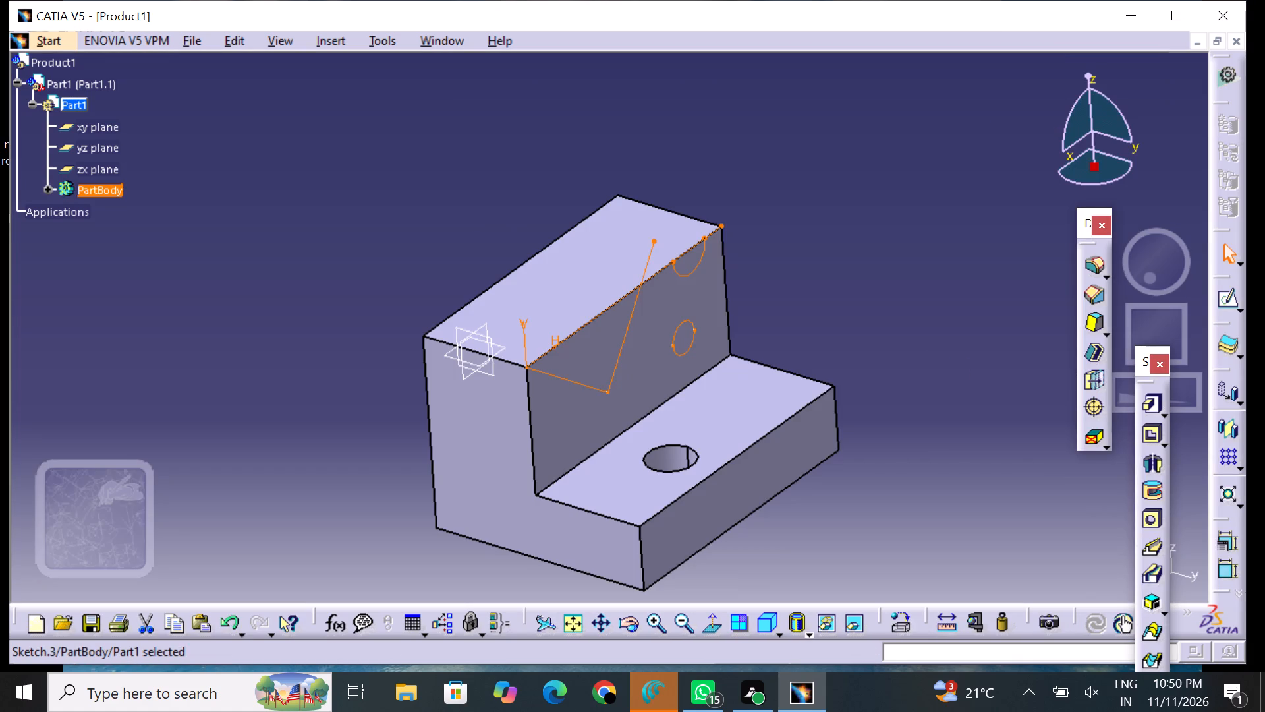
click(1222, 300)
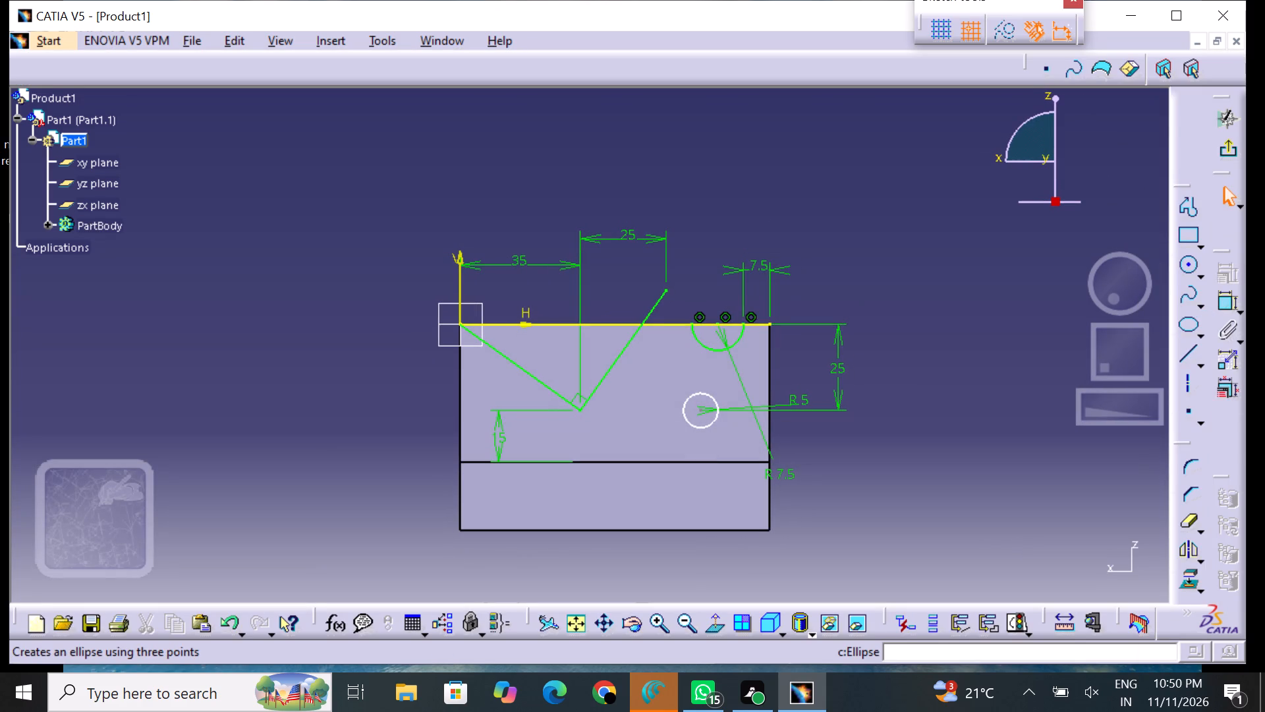
Quick Trim the top-edge segments between the V and the arc and beyond the arc, plus the V leg's overhang above the edge.
double_click(1191, 516)
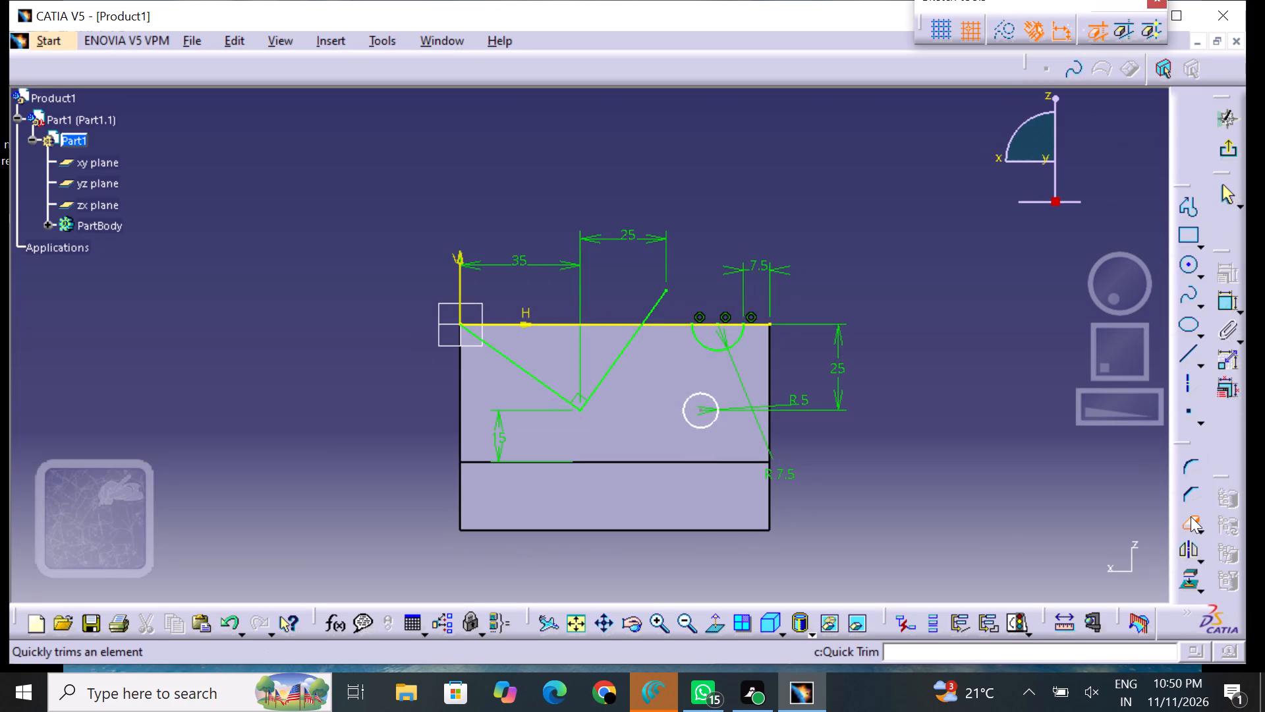
click(673, 326)
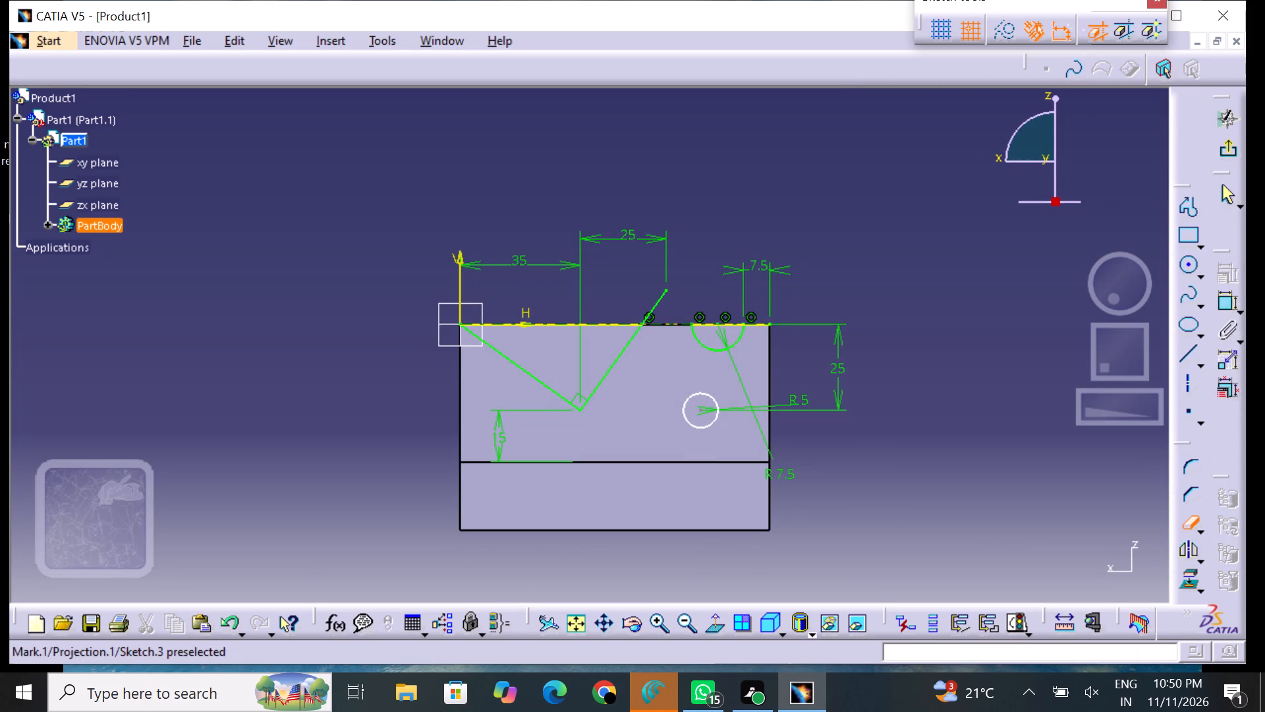
click(661, 300)
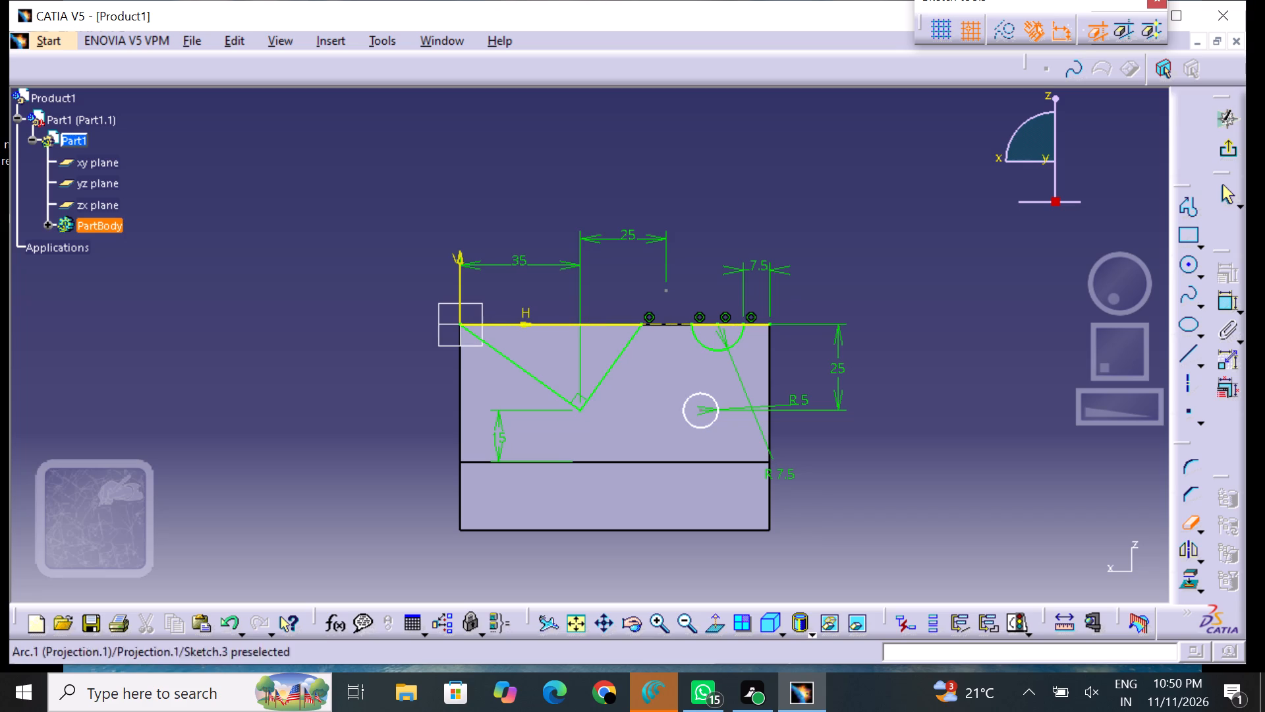
click(760, 326)
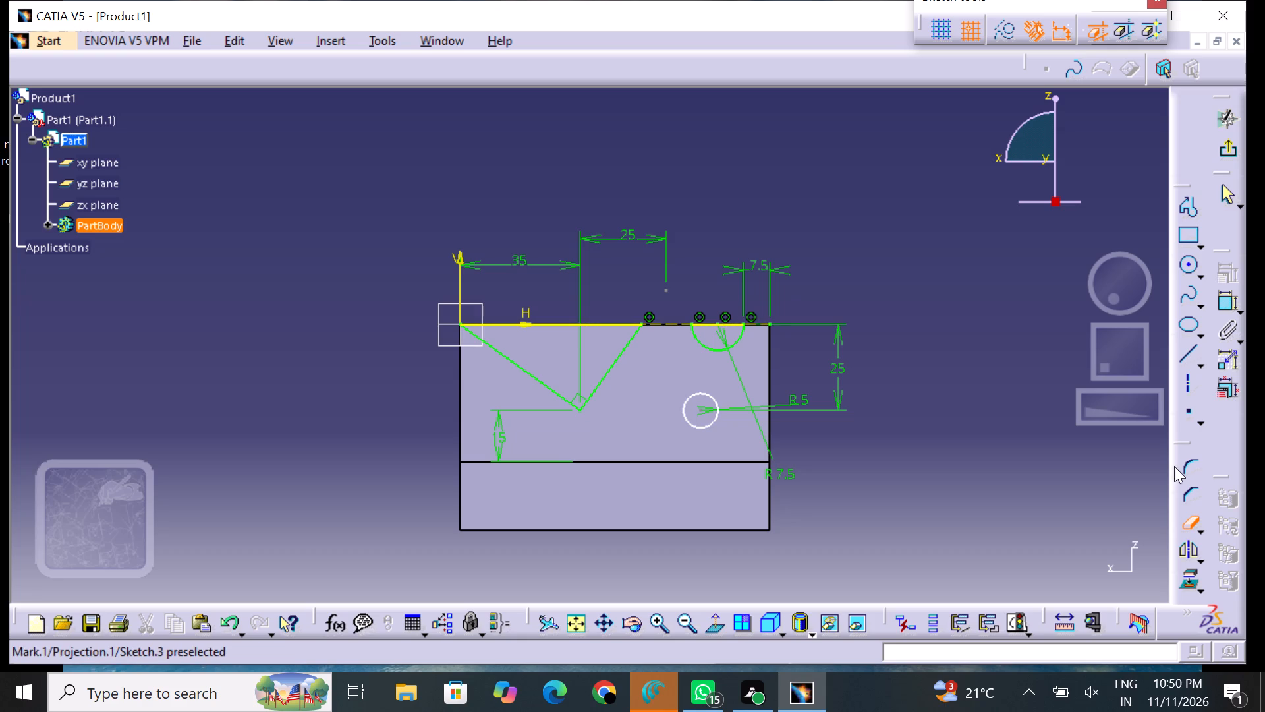
click(1183, 517)
Exit the sketch and cut its V, semicircular and round profiles through the upright with an Up to next Pocket.
click(1228, 156)
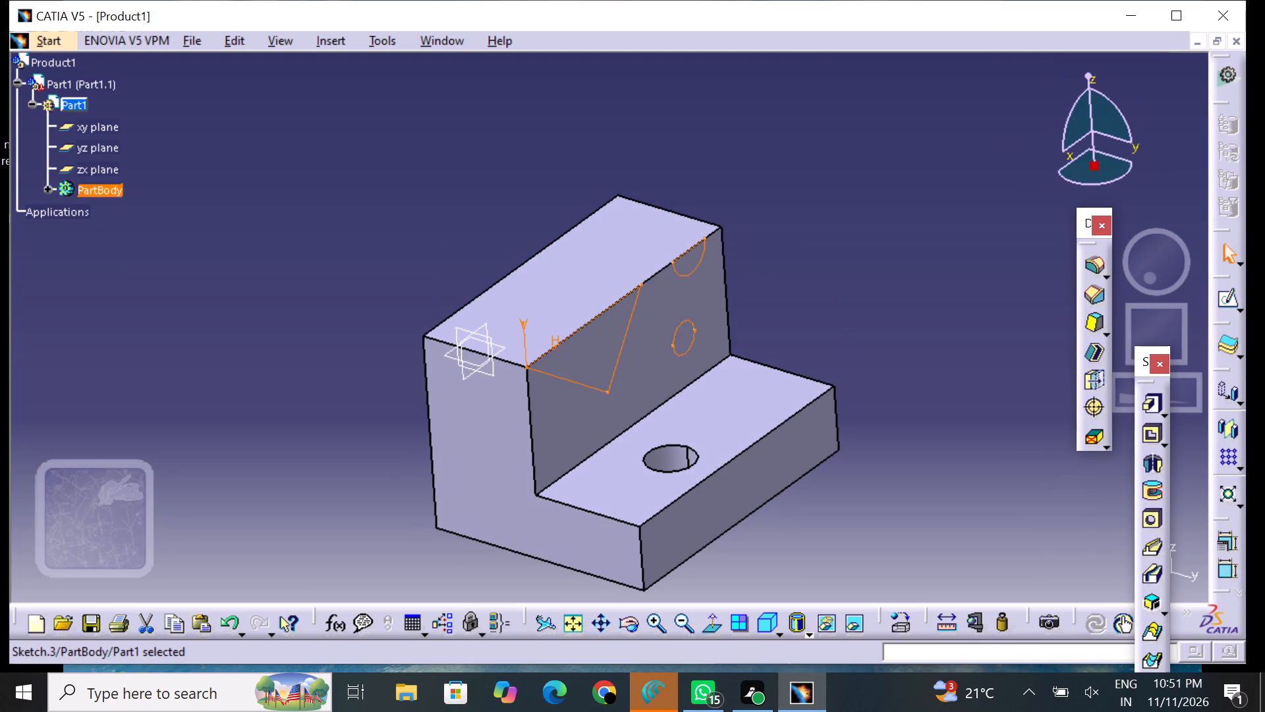
click(1150, 437)
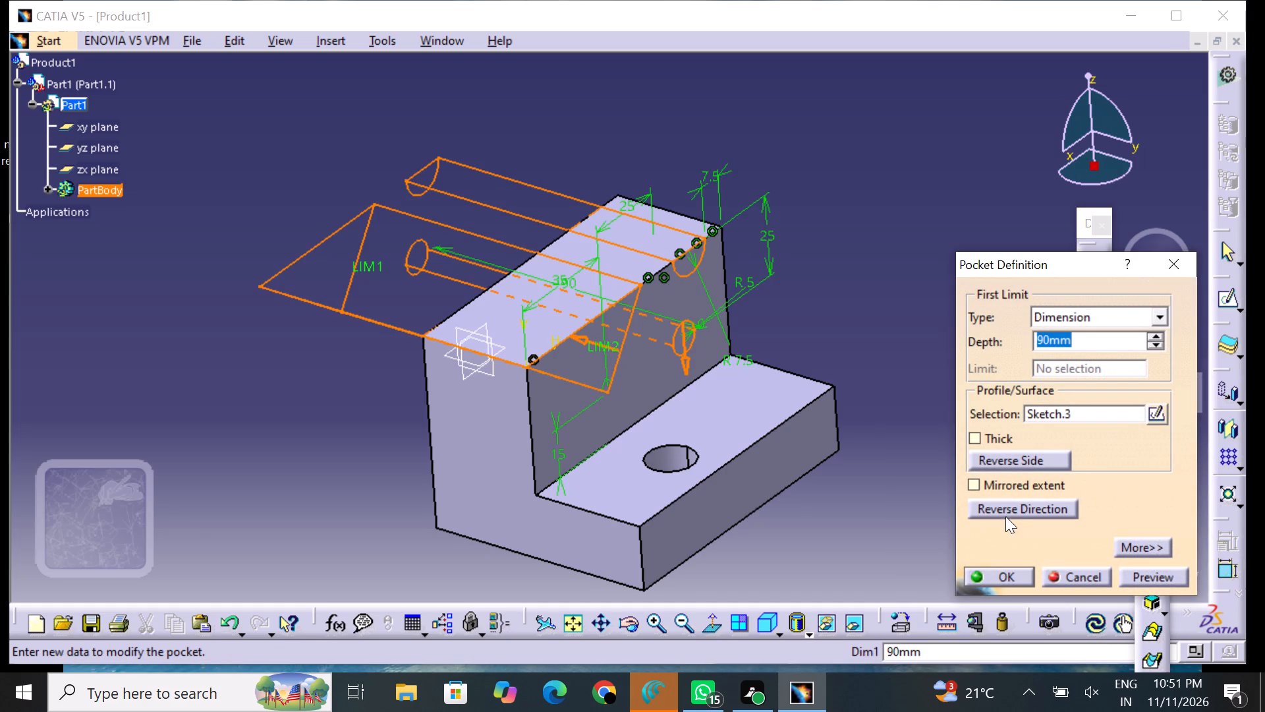
click(1074, 314)
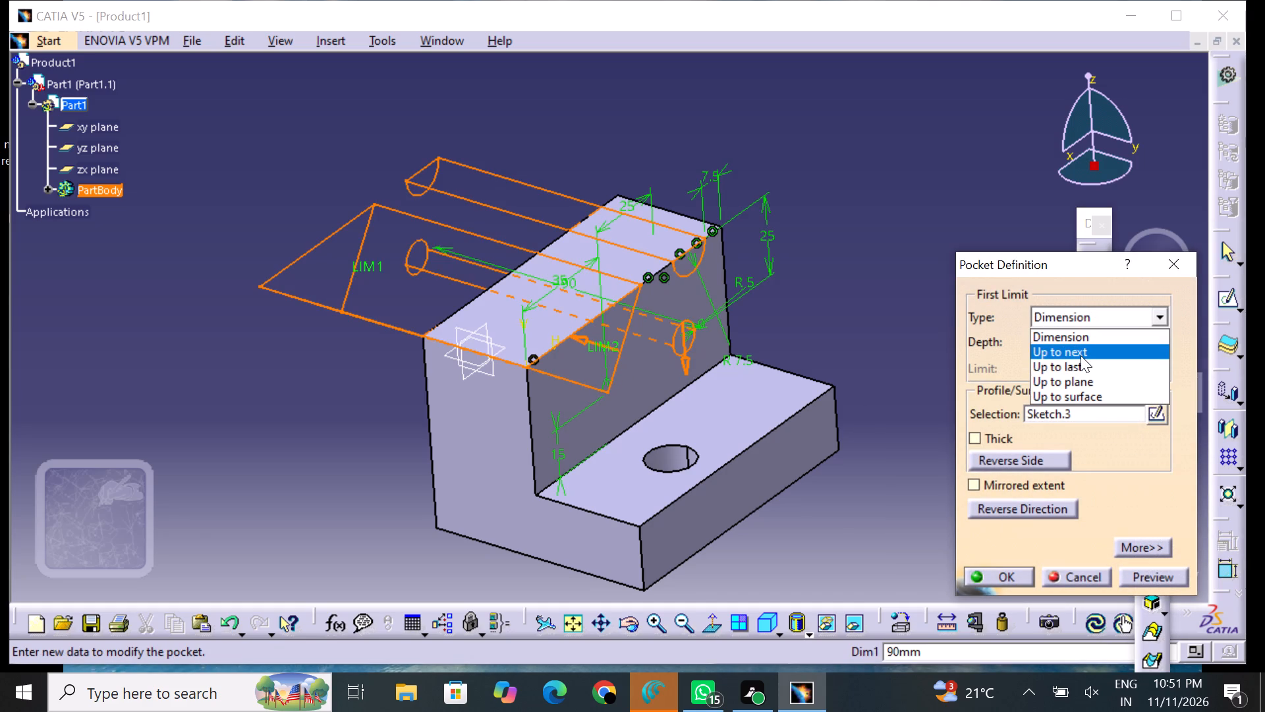
click(1081, 355)
click(1012, 574)
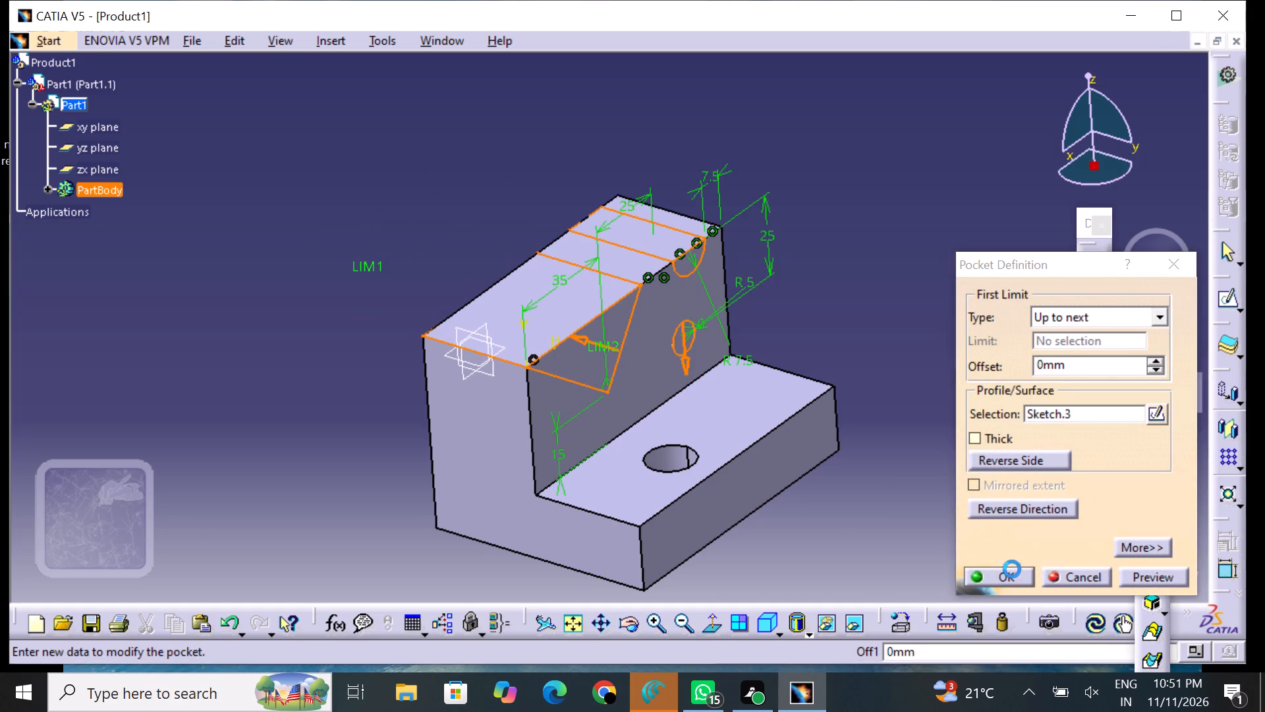
click(875, 510)
Examine the V-shaped, semicircular and round cuts in the upright from several angles.
middle_drag(911, 352, 901, 363)
right_drag(913, 352, 901, 363)
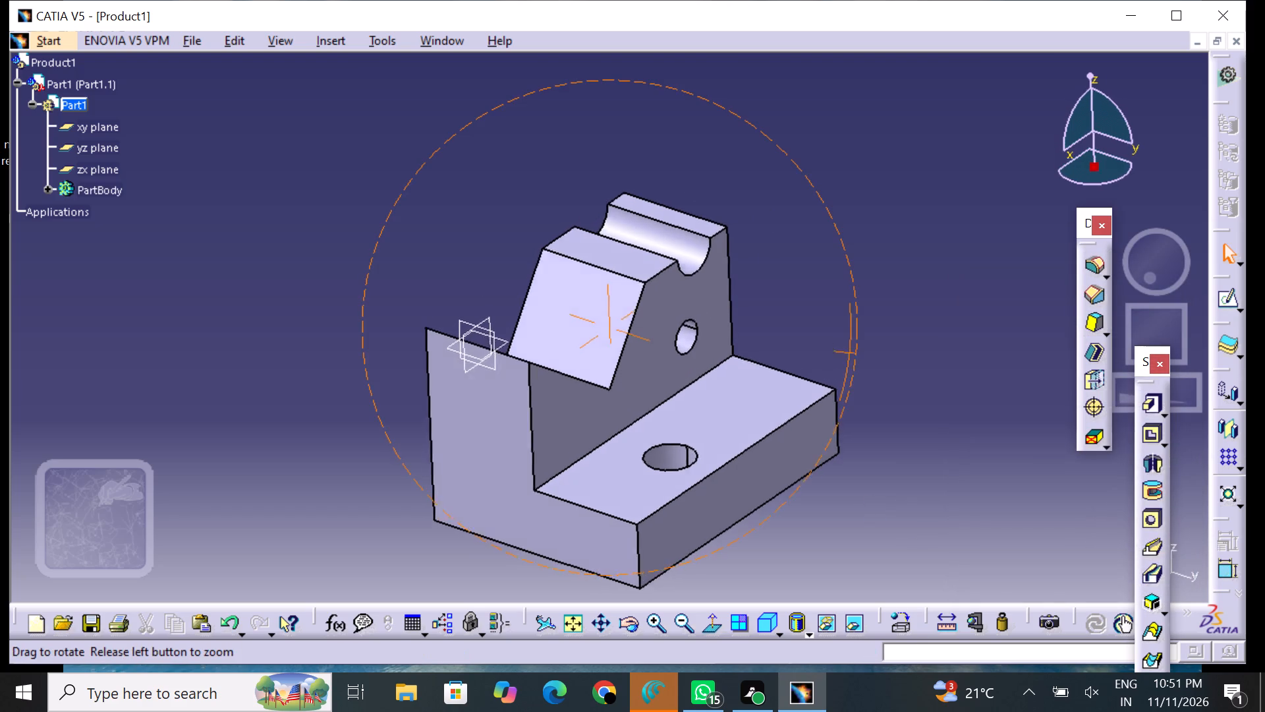
middle_drag(901, 363, 638, 382)
right_drag(901, 363, 636, 382)
middle_drag(451, 326, 453, 326)
right_drag(451, 326, 453, 326)
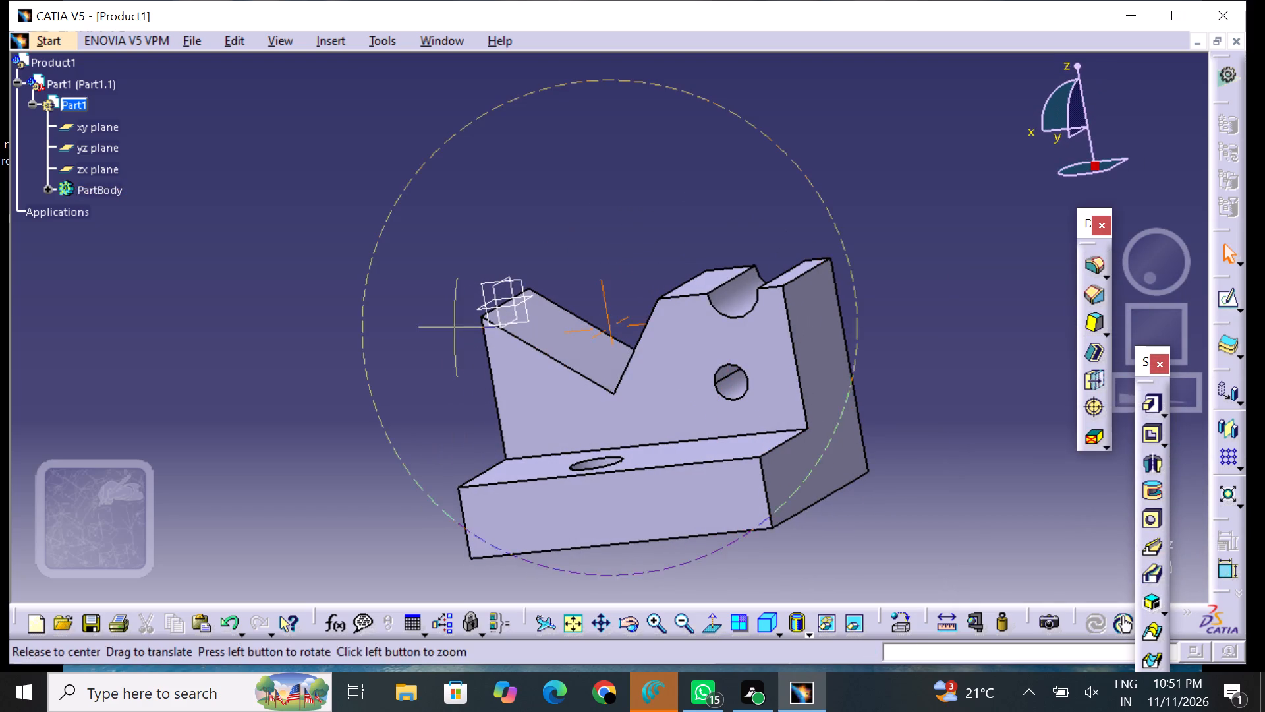
middle_drag(453, 326, 573, 269)
right_drag(453, 326, 573, 269)
middle_drag(607, 235, 586, 374)
right_drag(607, 235, 586, 374)
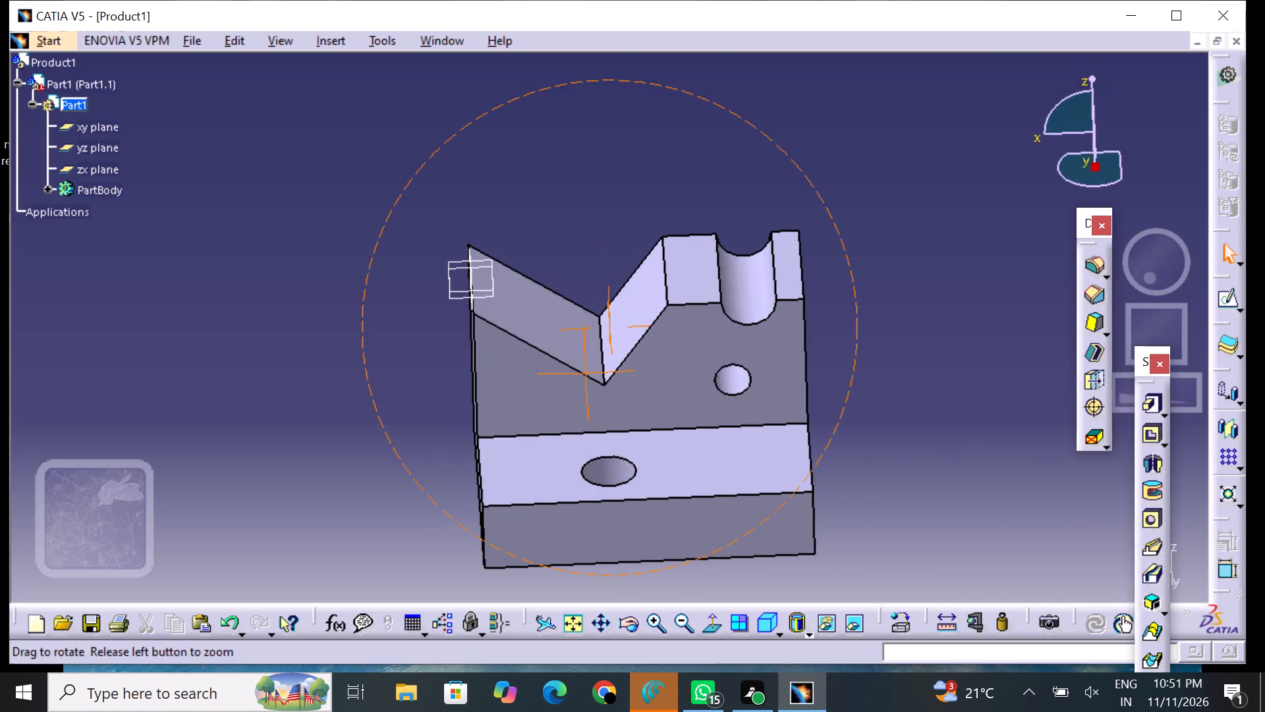
middle_drag(586, 374, 658, 288)
right_drag(586, 374, 658, 288)
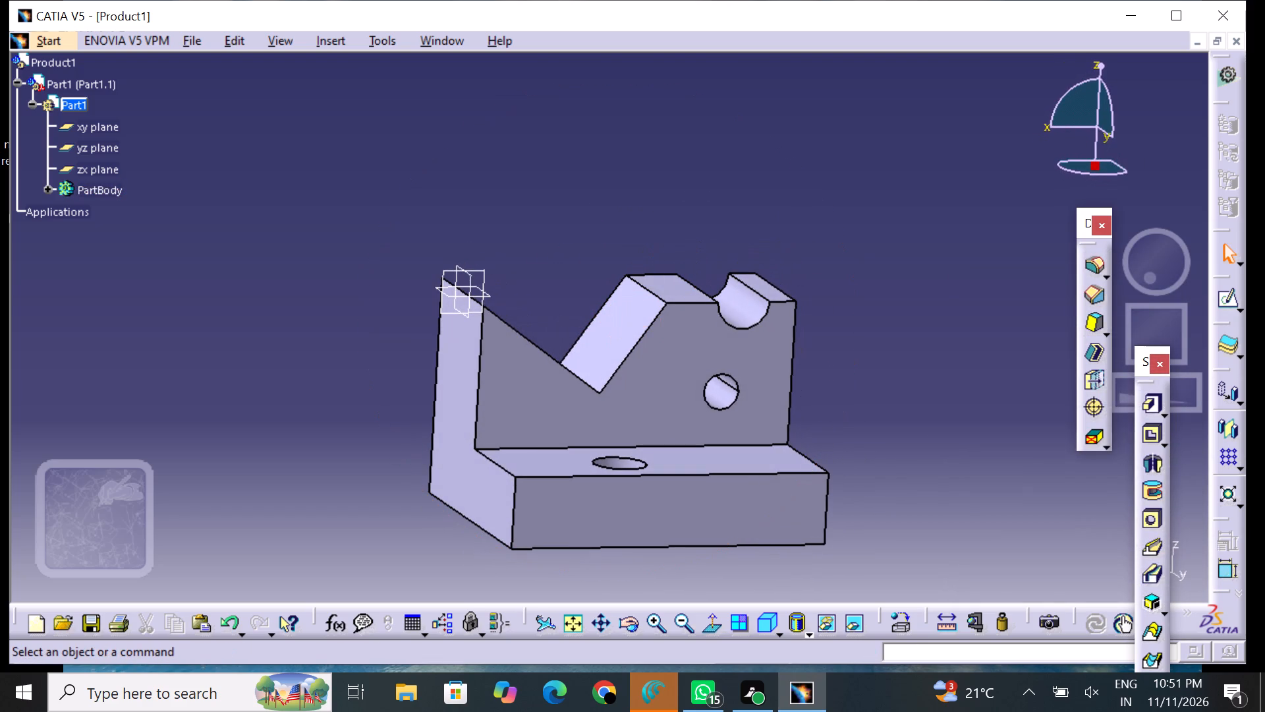
middle_drag(880, 315, 853, 287)
right_drag(883, 315, 850, 287)
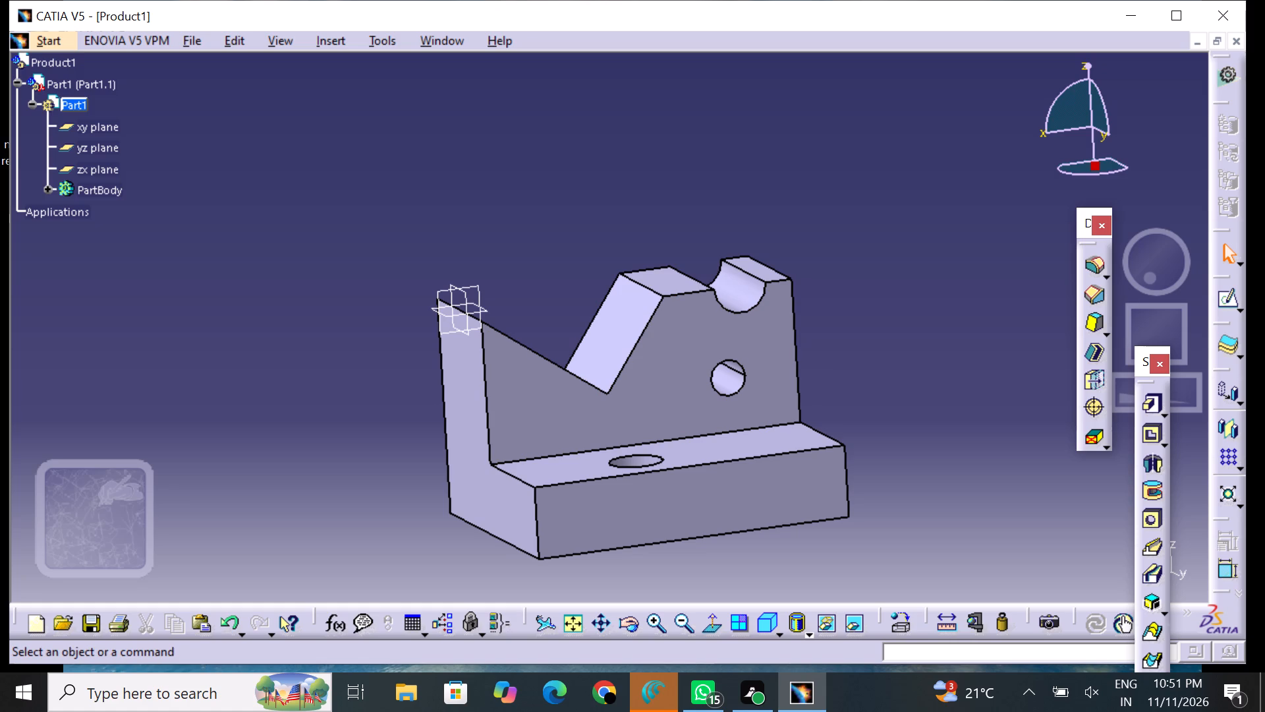
Chamfer the edges of the upright's front face, including the round hole, with 1 mm length at 45°.
middle_drag(514, 226, 583, 283)
right_drag(515, 227, 583, 283)
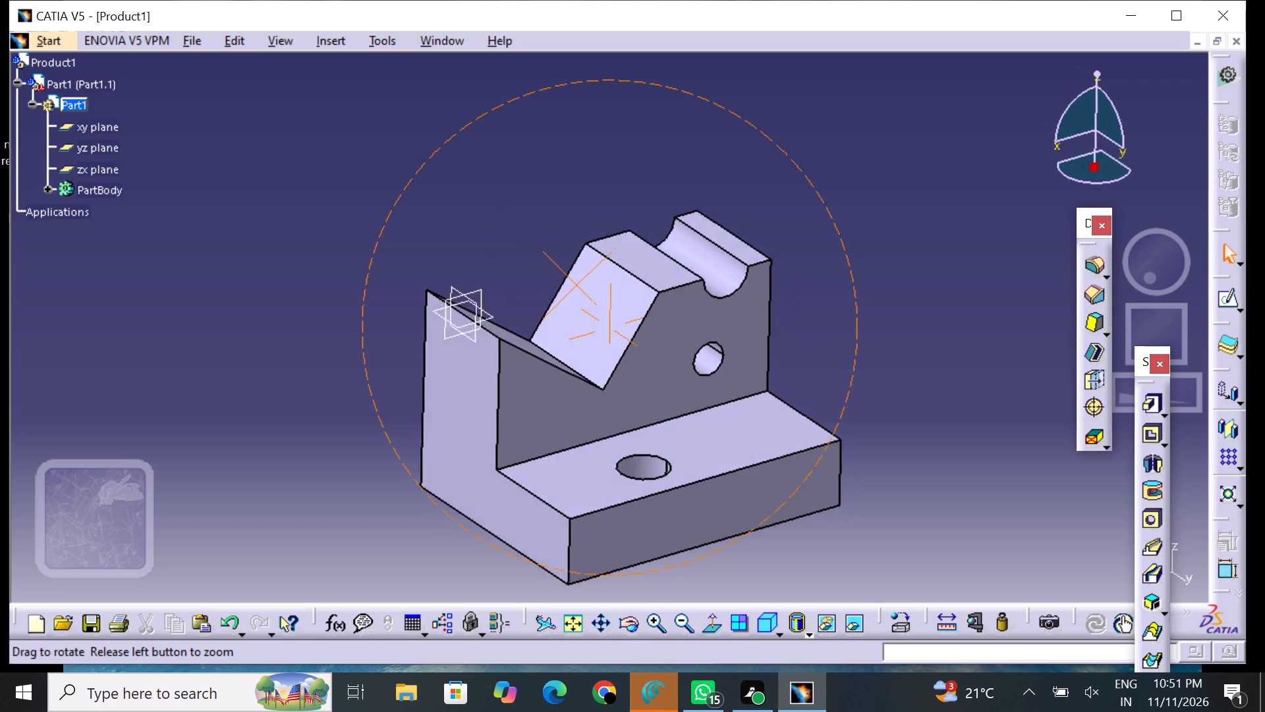
right_drag(583, 283, 611, 266)
middle_drag(583, 283, 611, 266)
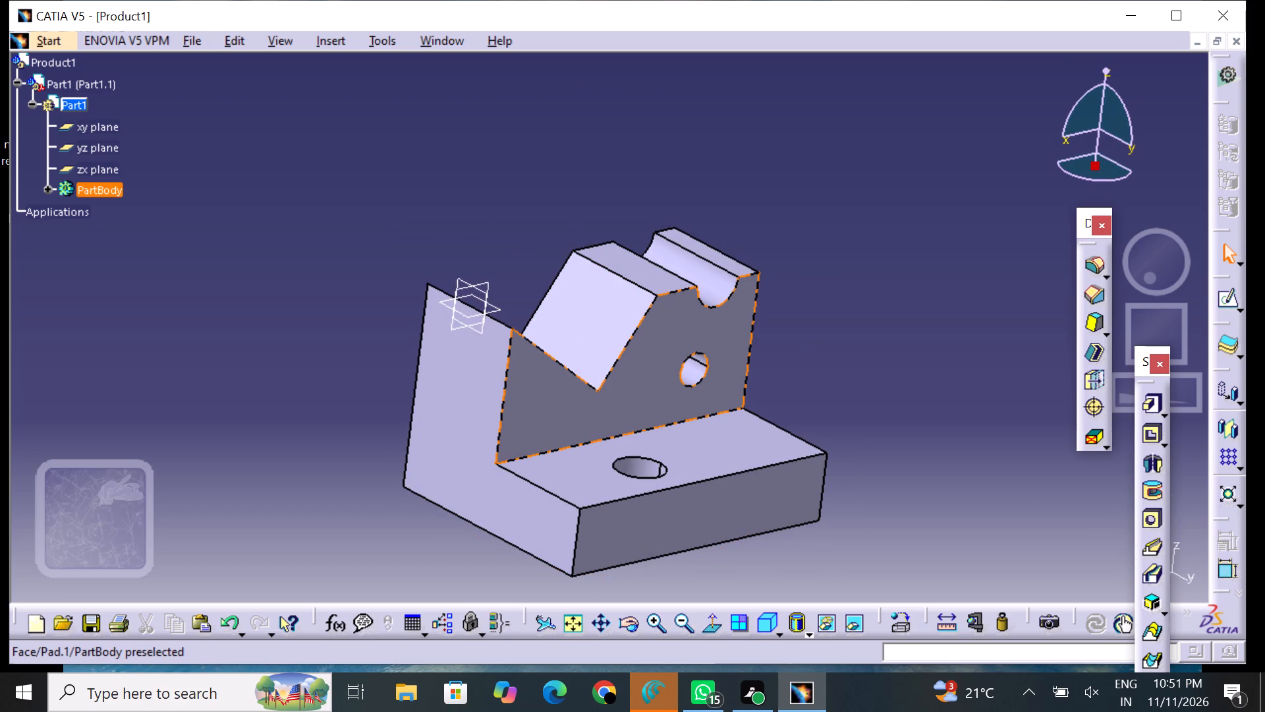
click(639, 391)
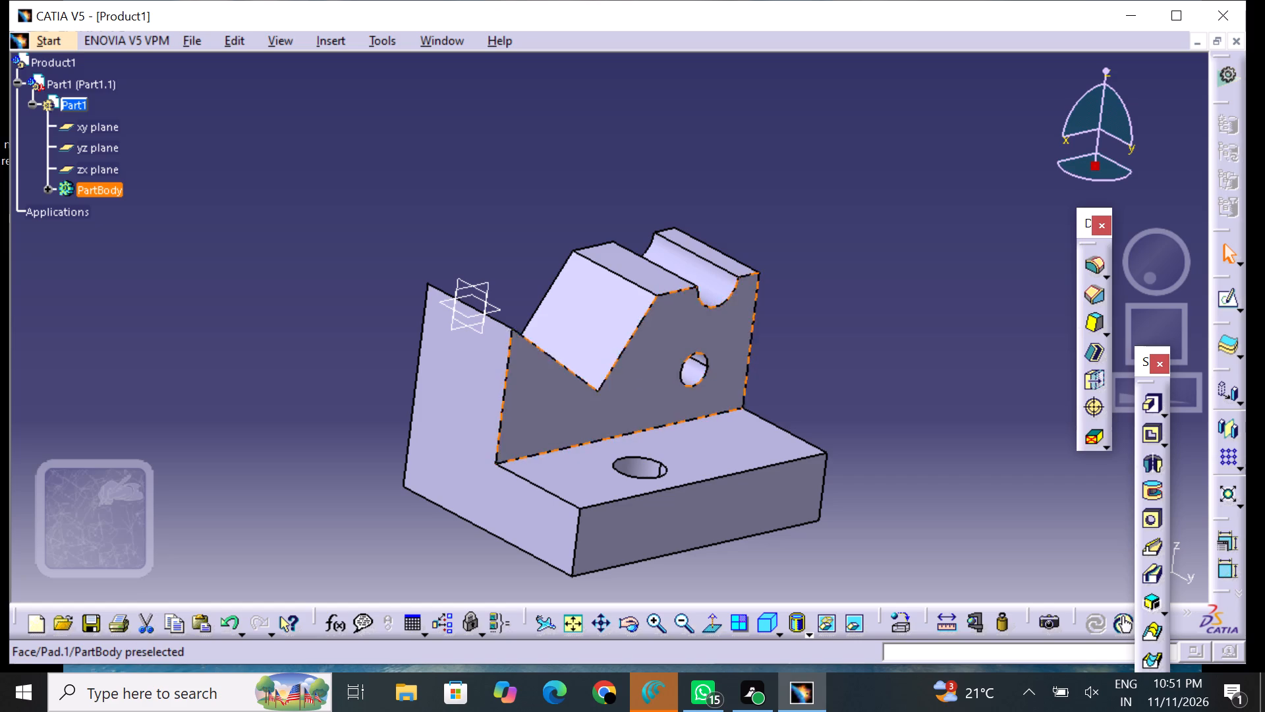
click(1096, 296)
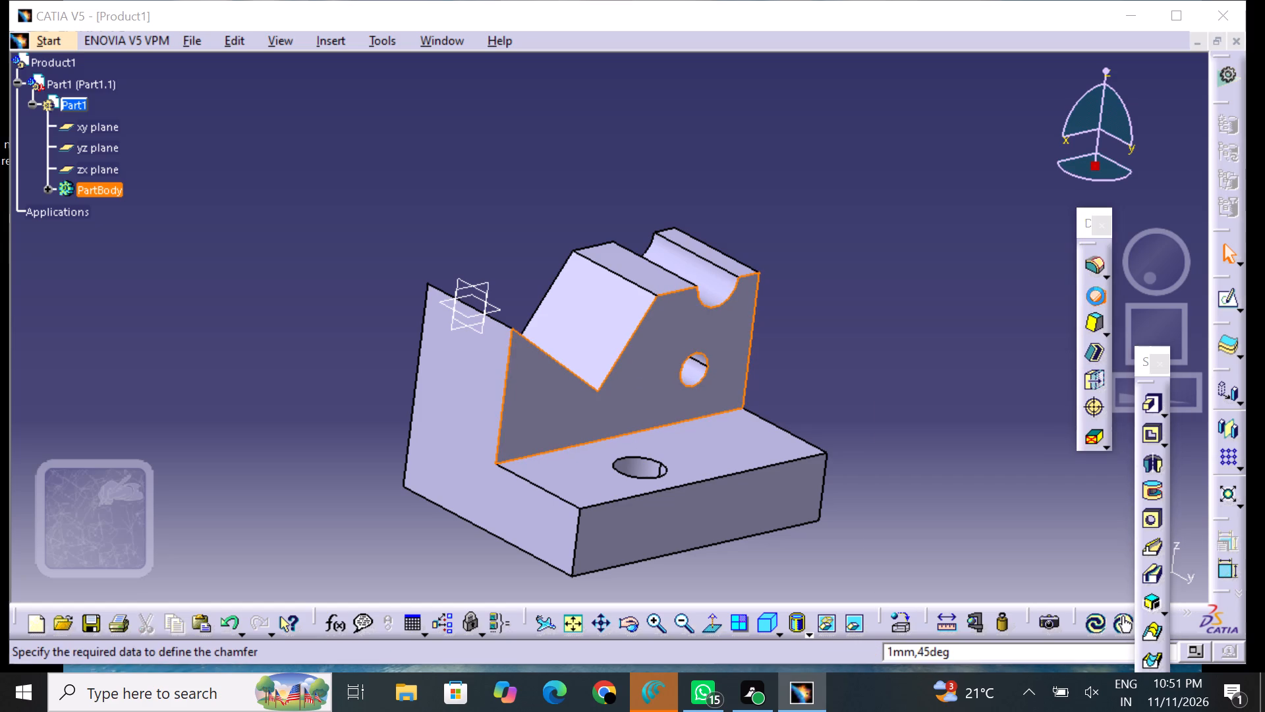
click(1005, 564)
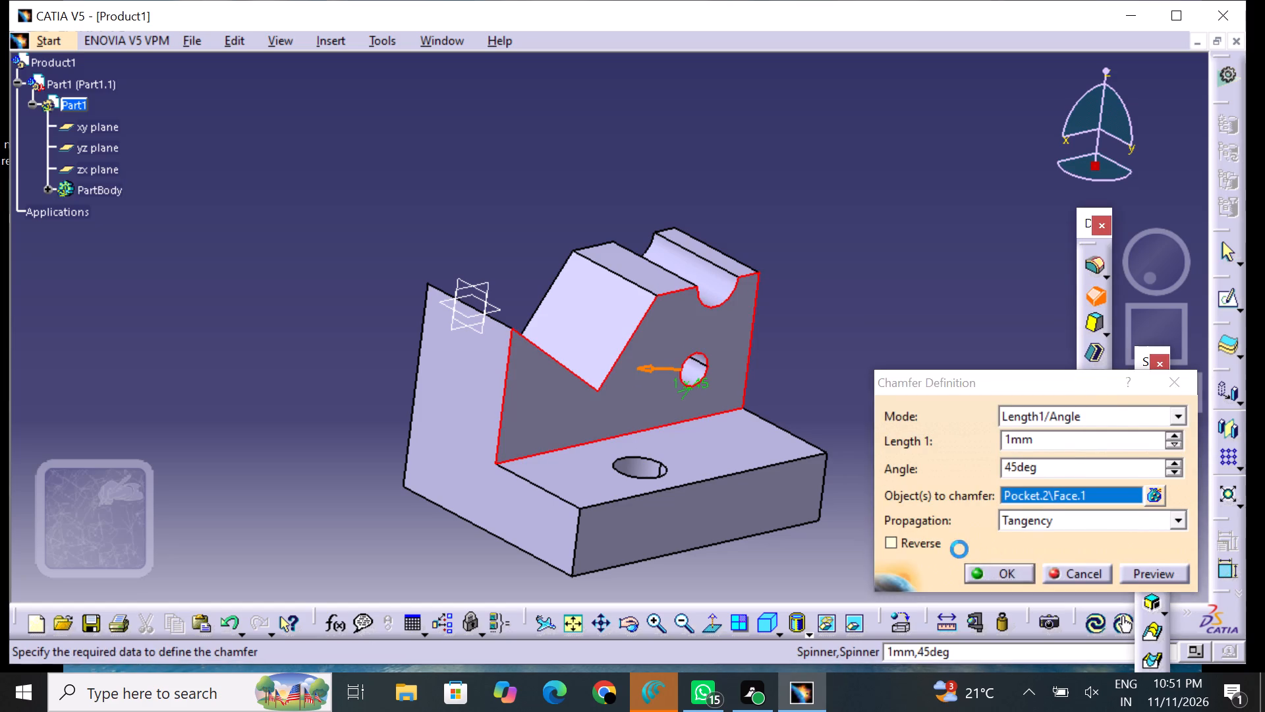
click(895, 522)
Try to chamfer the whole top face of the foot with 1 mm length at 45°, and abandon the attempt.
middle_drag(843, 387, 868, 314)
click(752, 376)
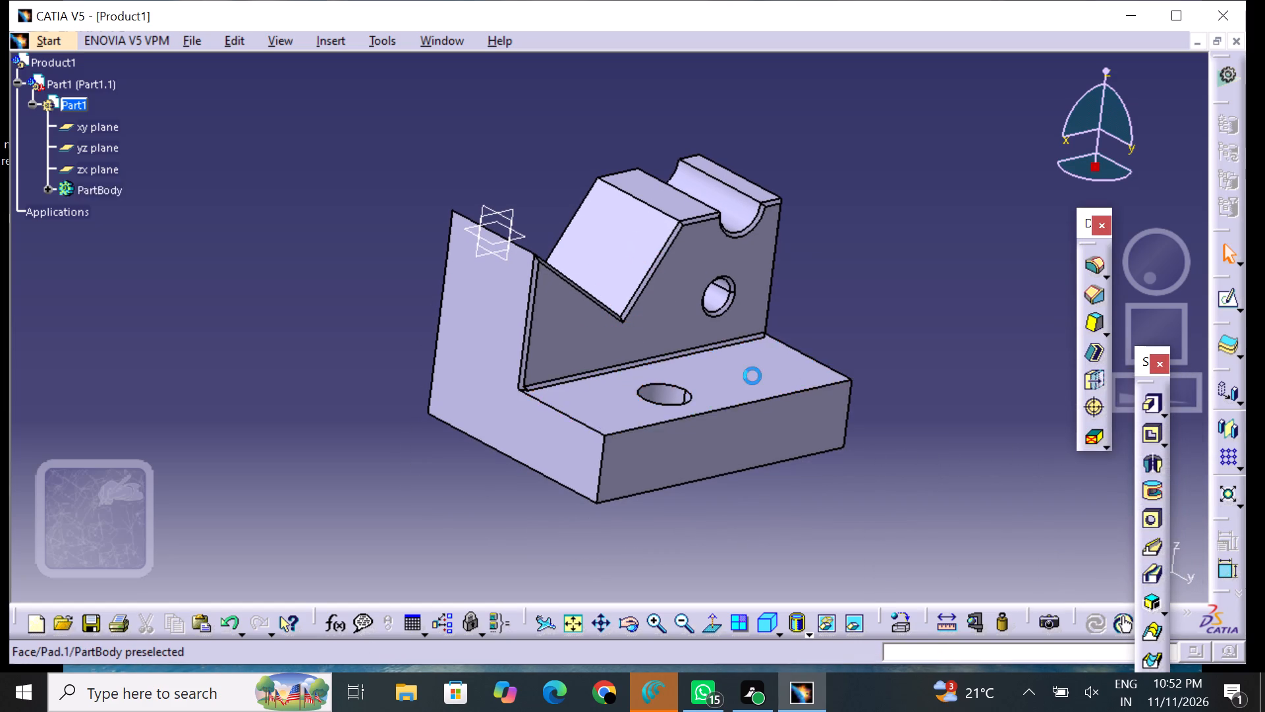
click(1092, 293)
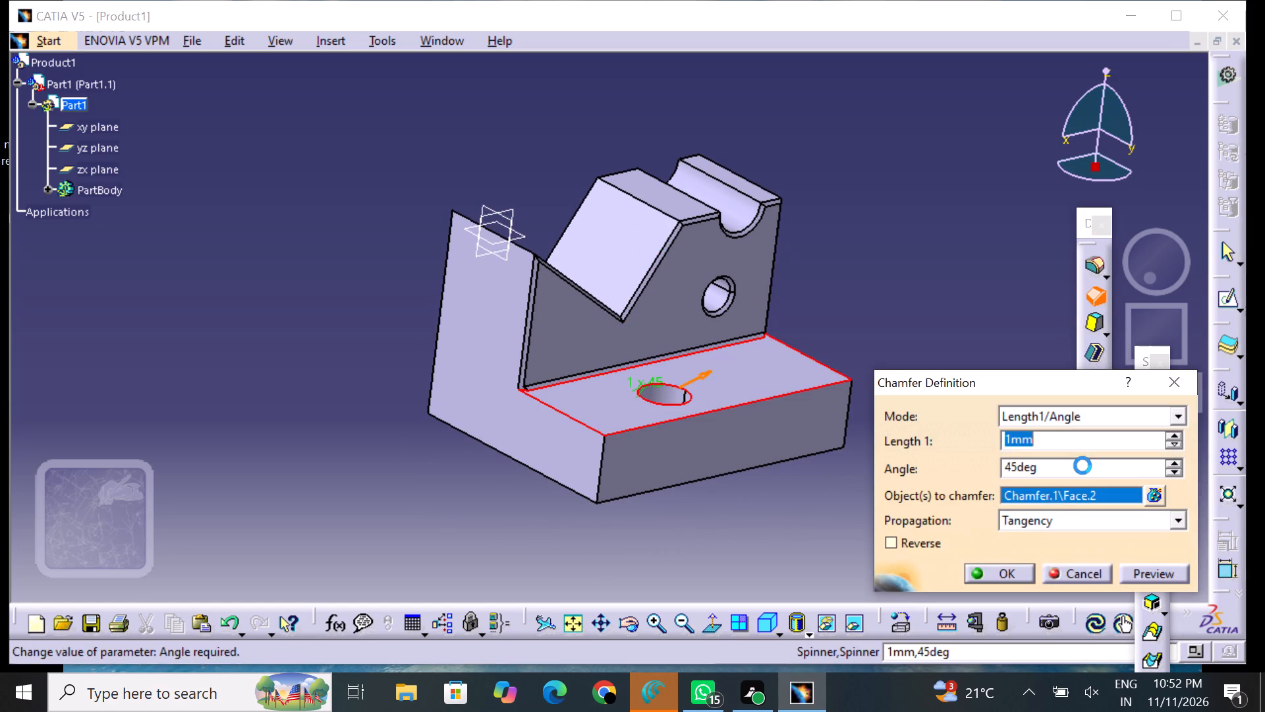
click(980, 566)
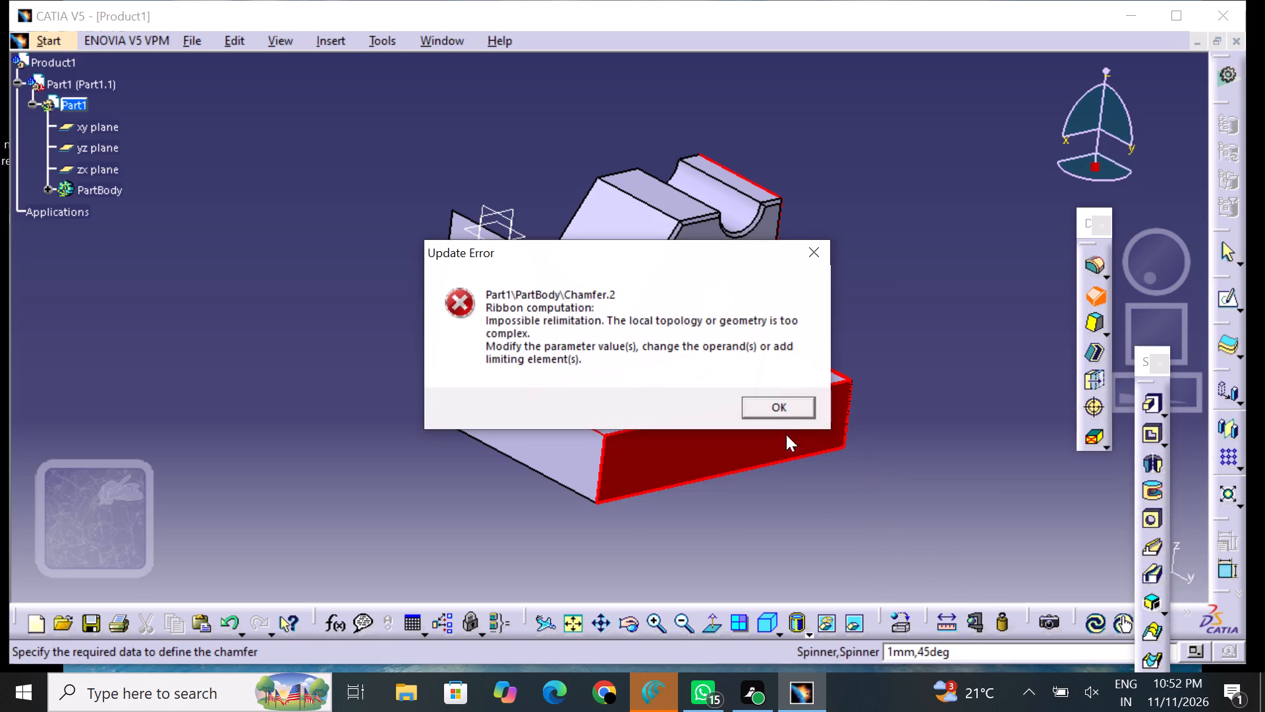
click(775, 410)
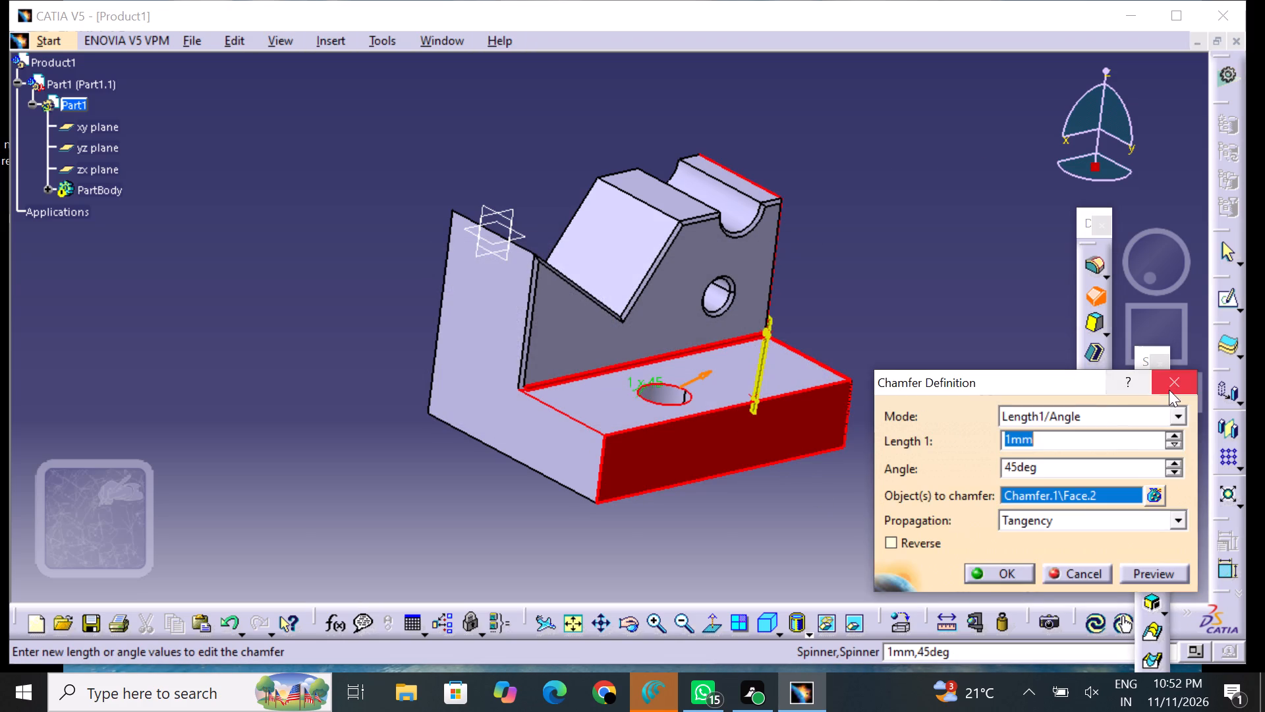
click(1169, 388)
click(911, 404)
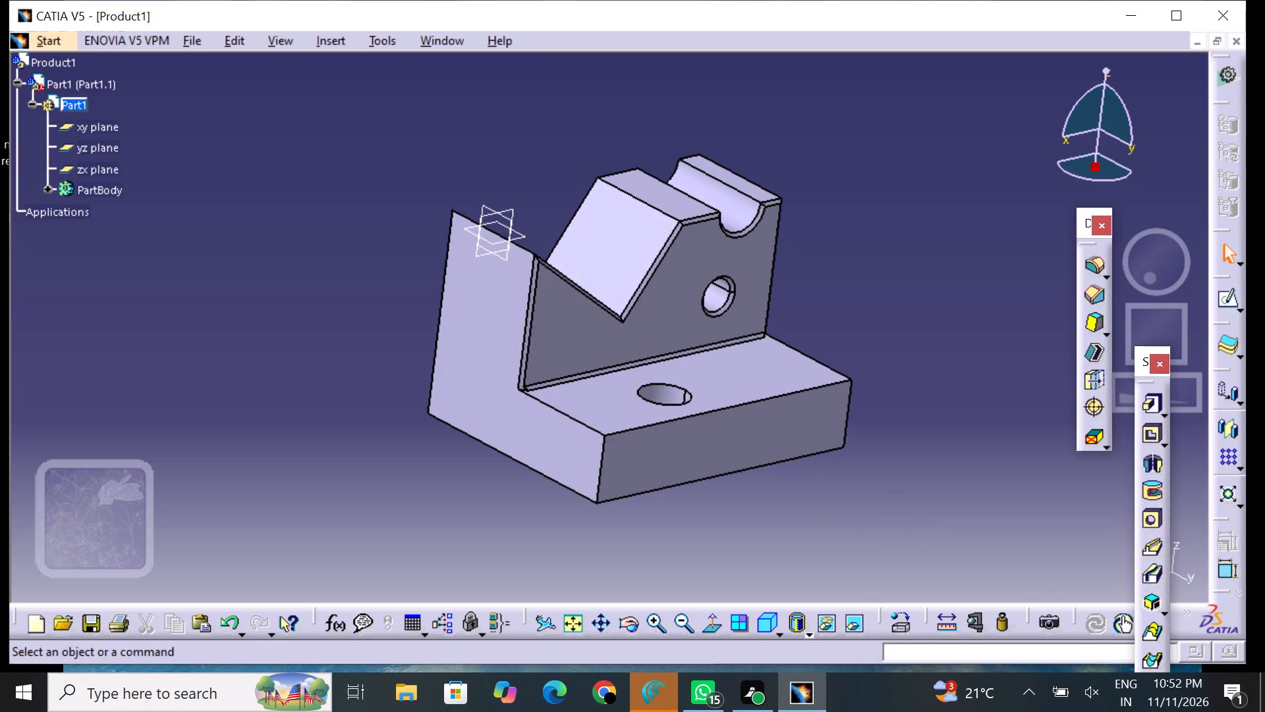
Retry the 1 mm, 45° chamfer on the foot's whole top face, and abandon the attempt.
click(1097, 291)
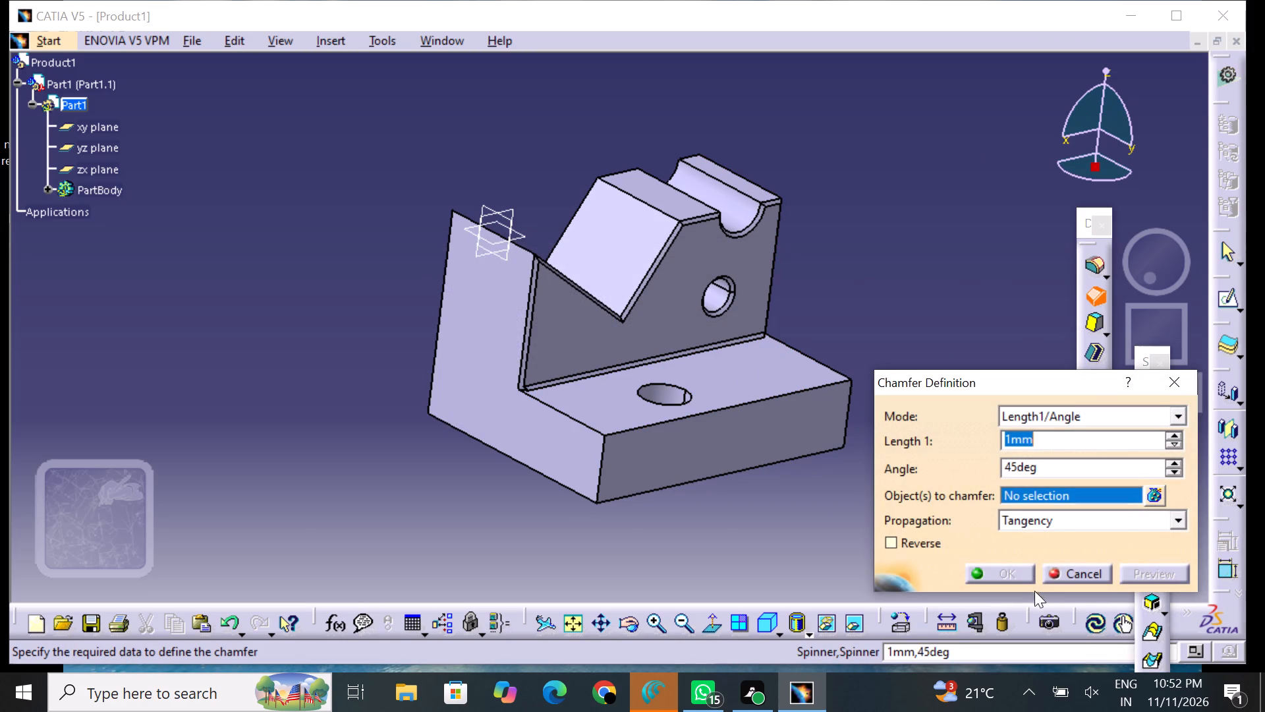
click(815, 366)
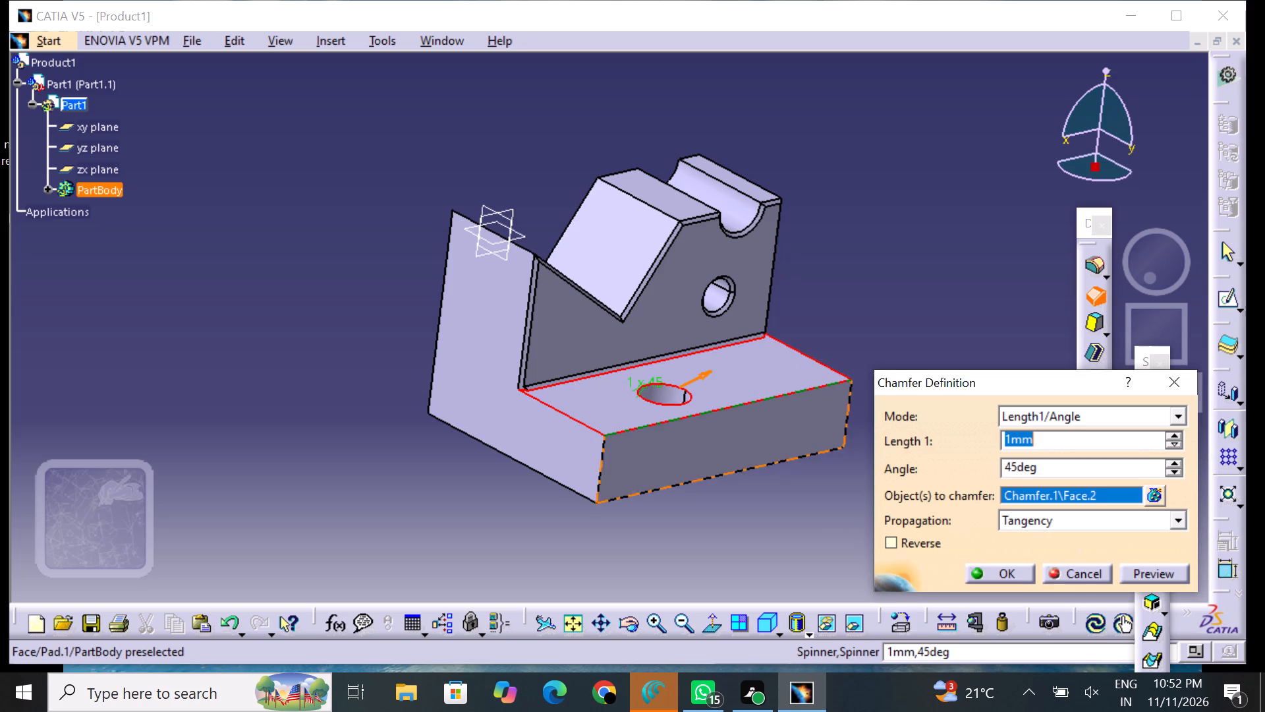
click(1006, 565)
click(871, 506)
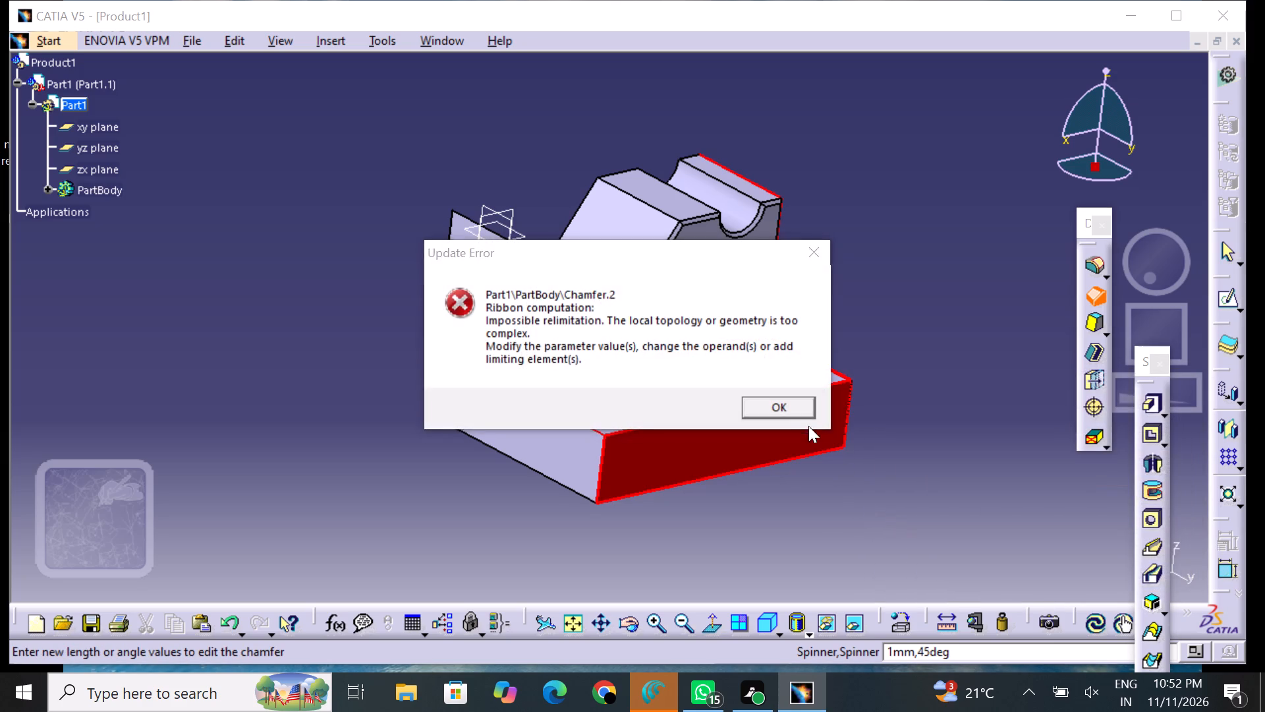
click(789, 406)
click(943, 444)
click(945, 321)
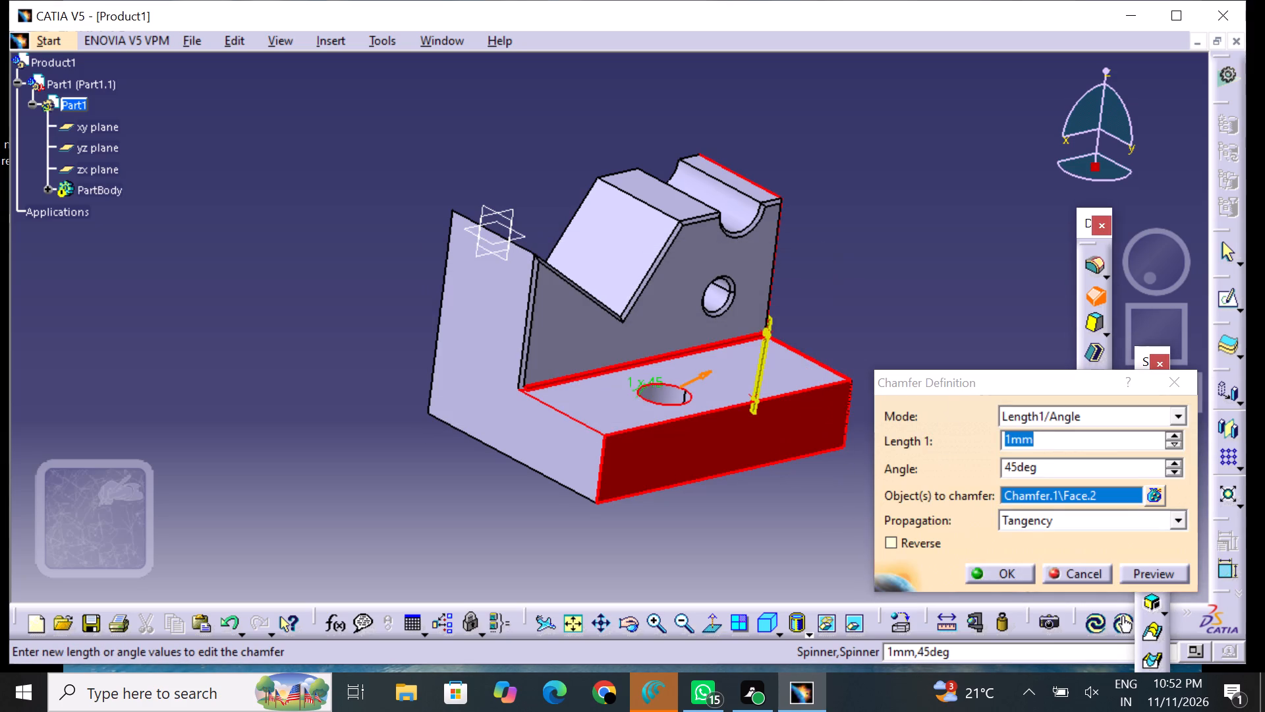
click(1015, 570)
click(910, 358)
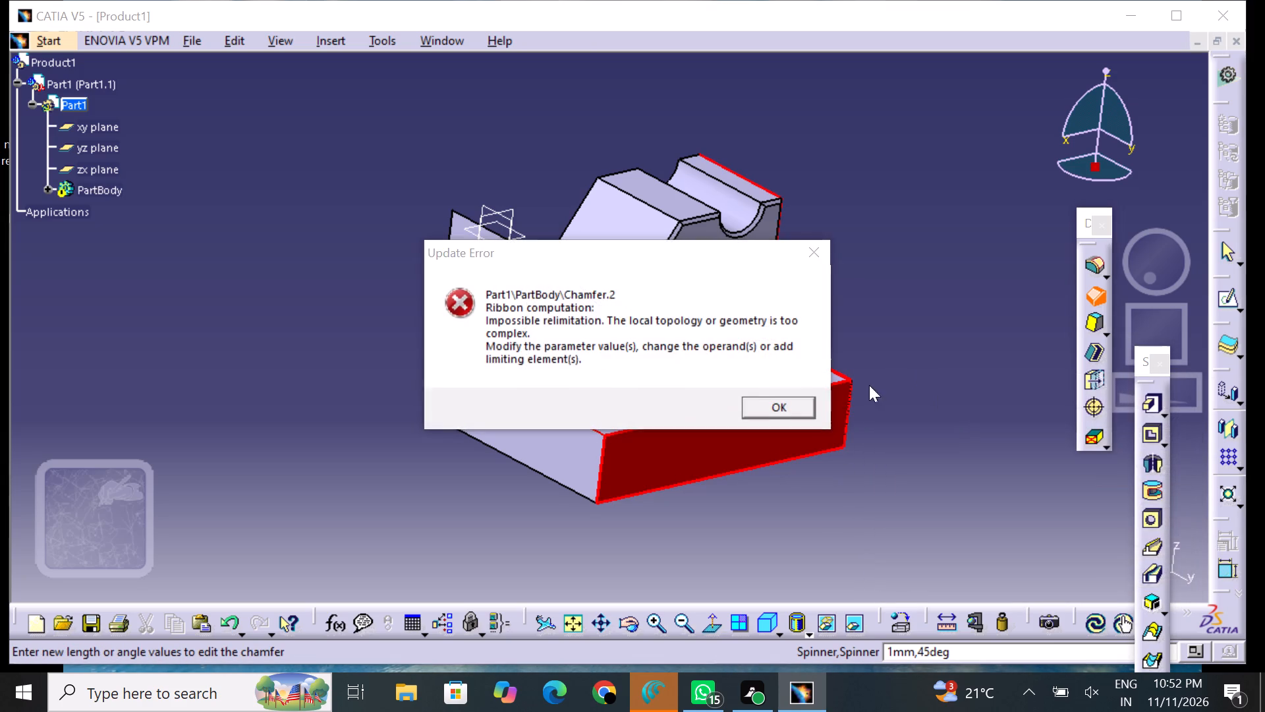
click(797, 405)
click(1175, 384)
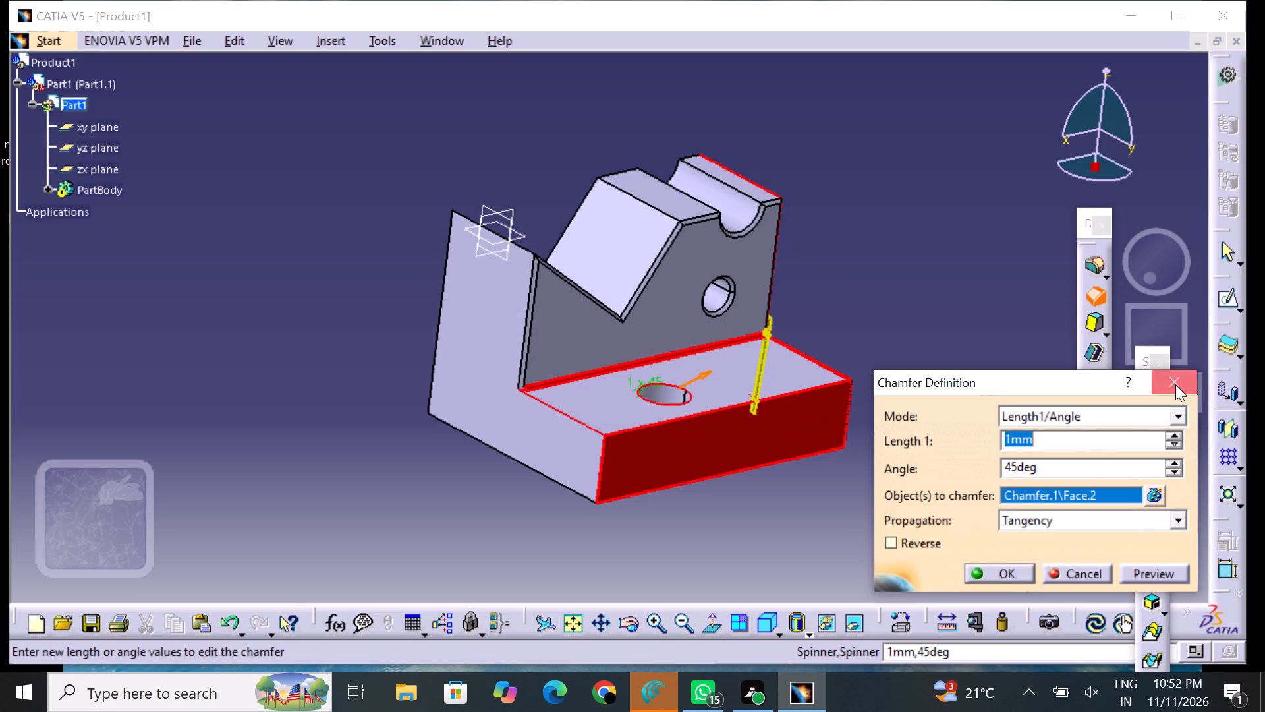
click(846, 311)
Chamfer the foot's short top edge on the semicircular notch side with 1 mm length at 45°.
click(1096, 293)
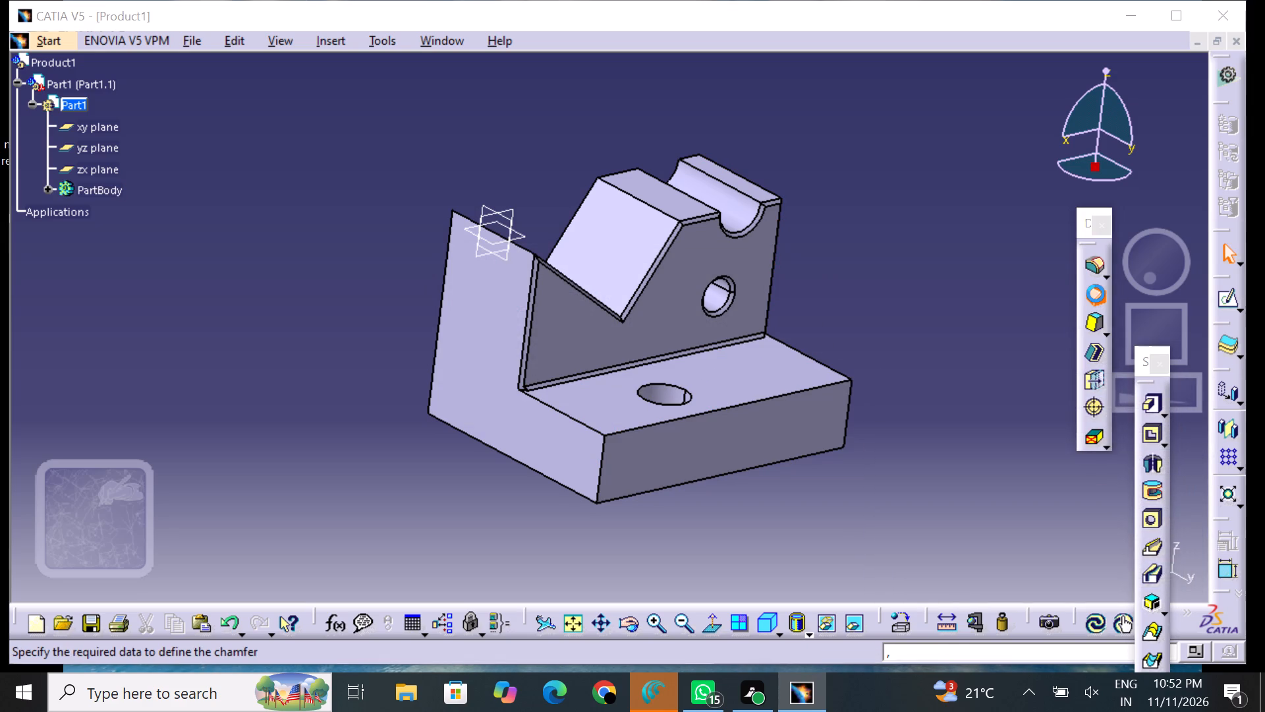
click(811, 357)
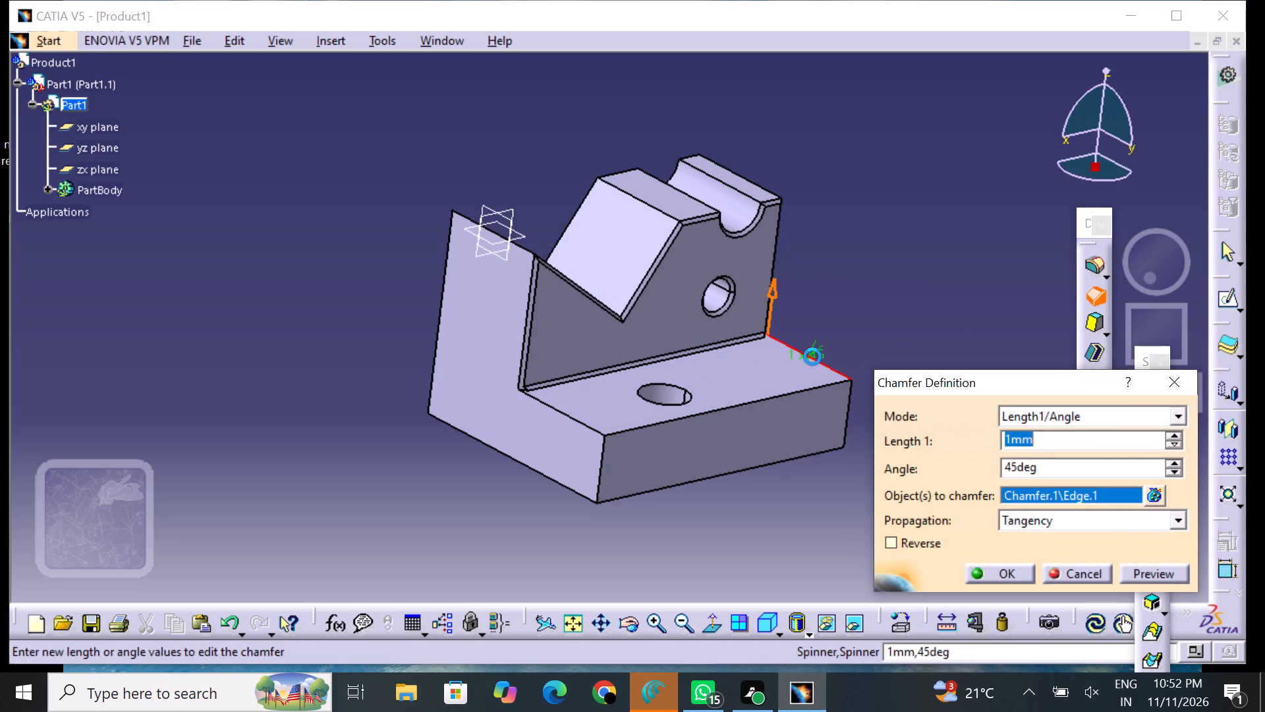
click(1015, 574)
click(916, 488)
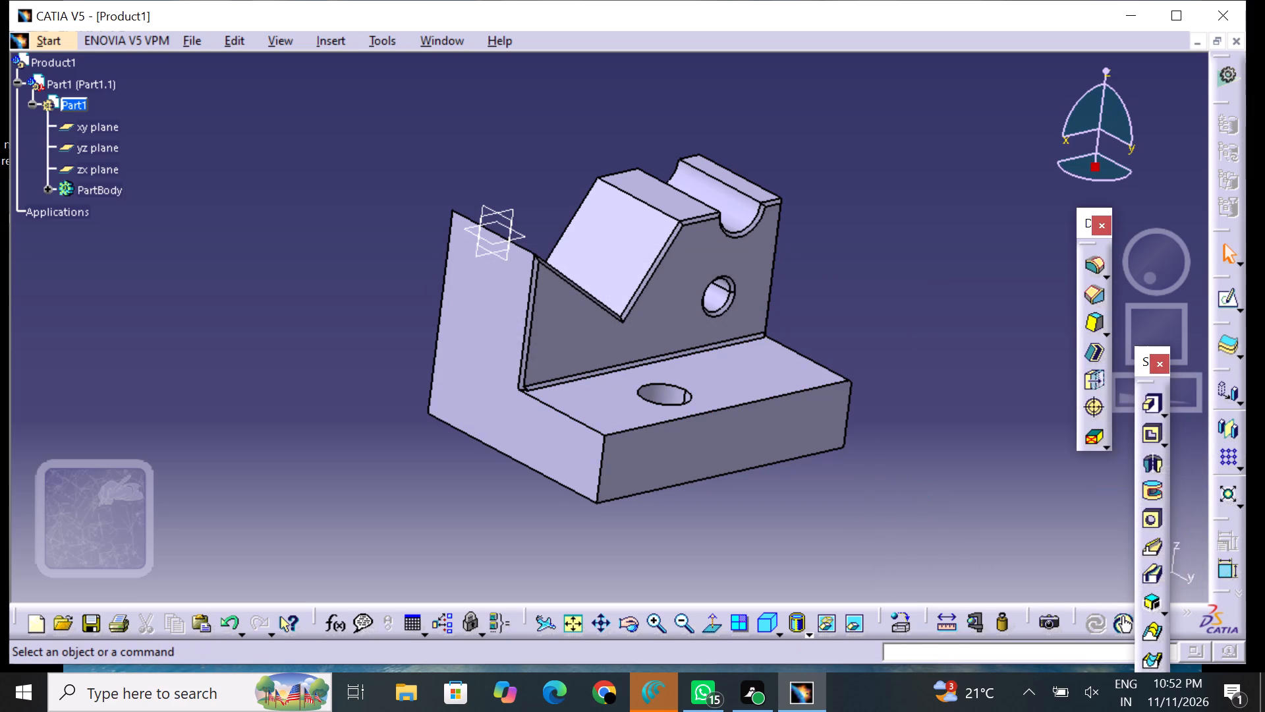
Chamfer the foot's long front top edge with 1 mm length at 45°.
middle_drag(894, 345, 741, 340)
right_drag(895, 345, 741, 340)
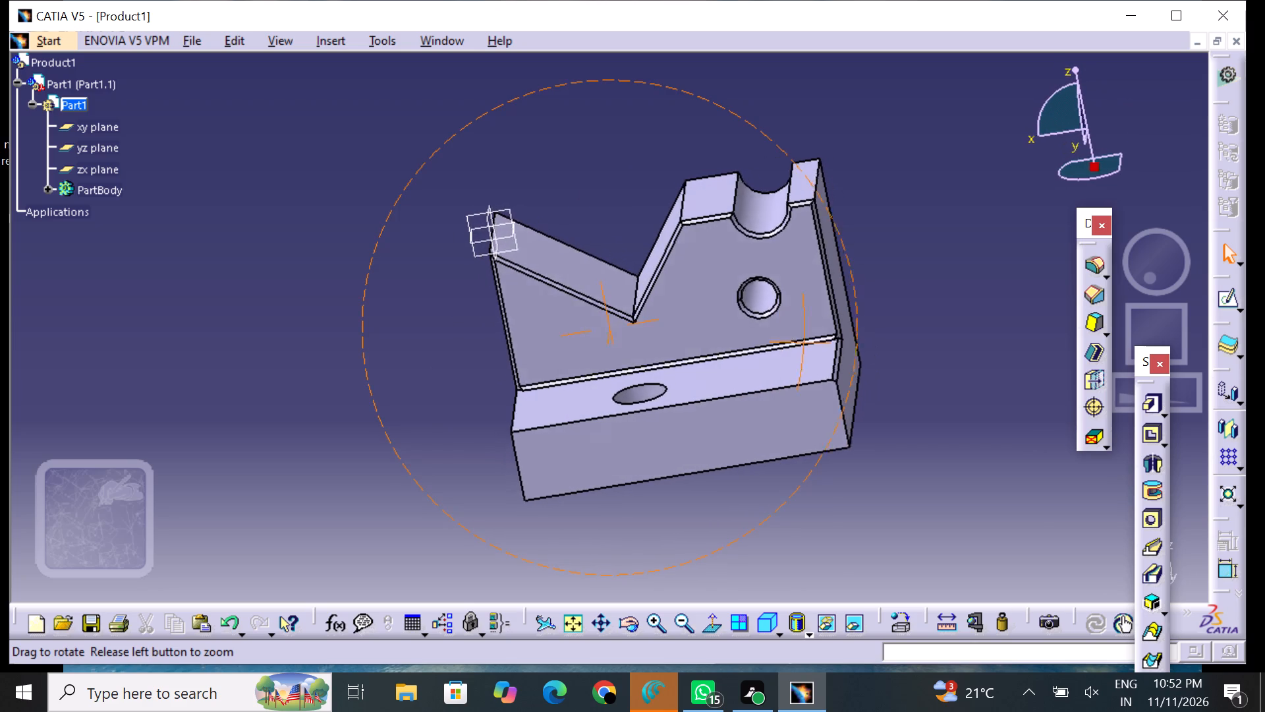
right_drag(741, 340, 744, 339)
middle_drag(741, 340, 744, 339)
click(1086, 296)
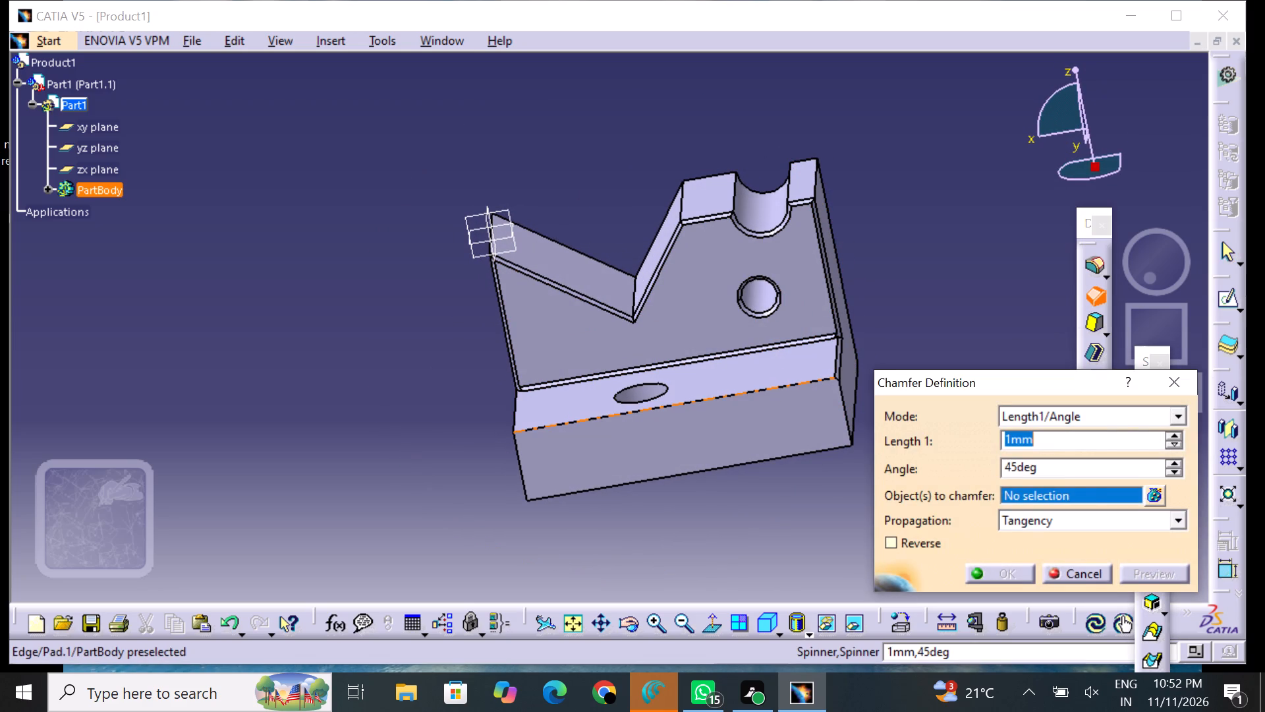
click(761, 387)
click(1003, 570)
drag(827, 518, 777, 487)
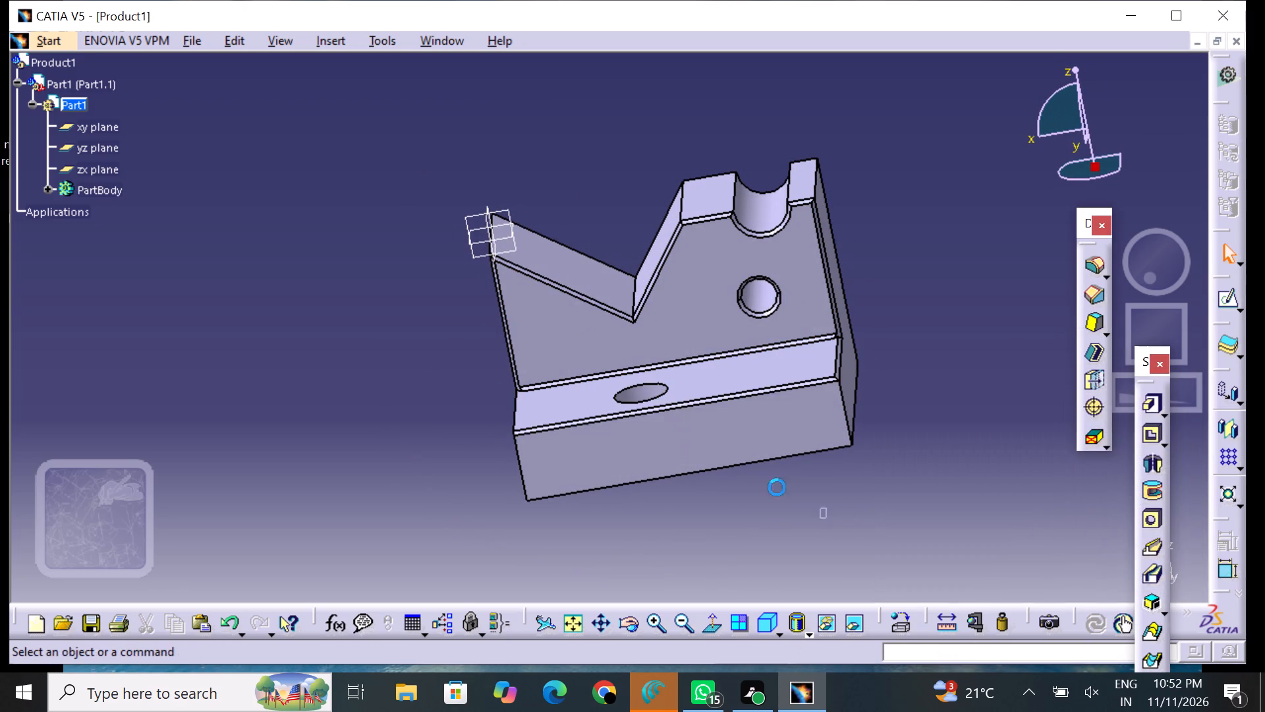
drag(777, 487, 821, 509)
Chamfer the foot's short top edge on the V-notch side with 1 mm length at 45°.
middle_drag(391, 241, 492, 255)
right_drag(395, 242, 492, 255)
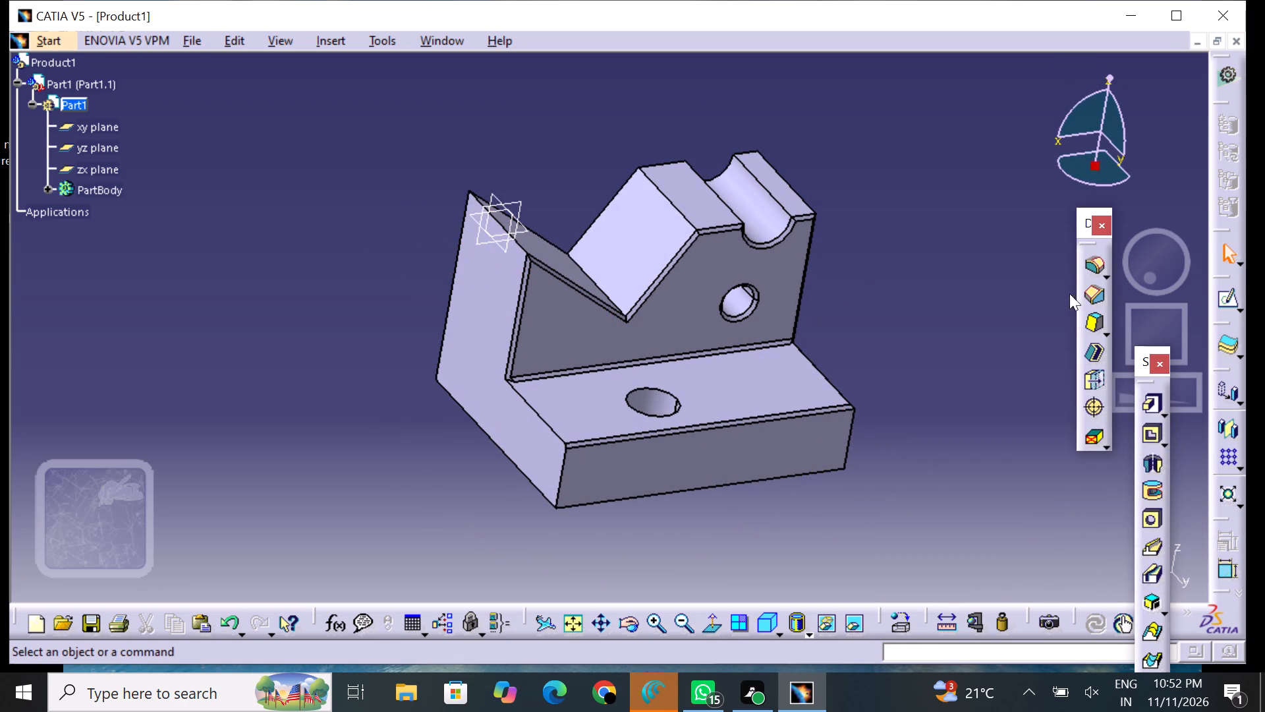
click(1089, 292)
click(540, 418)
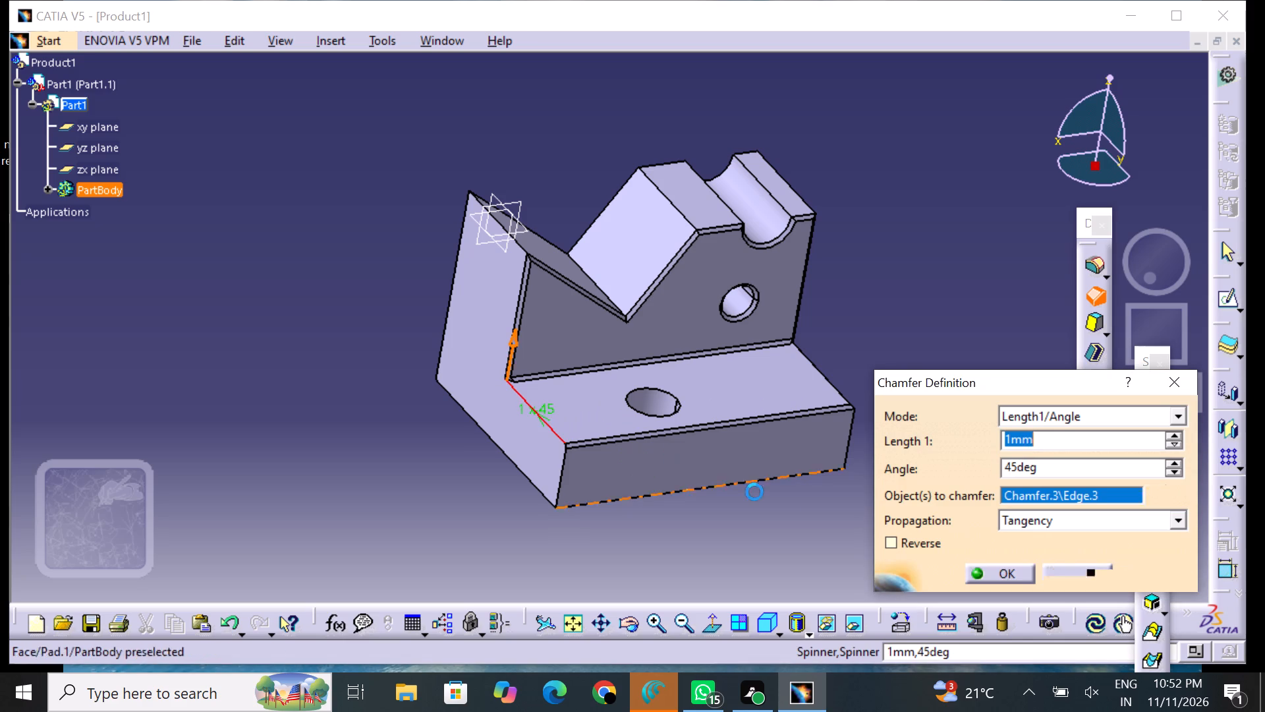
click(1018, 568)
click(795, 557)
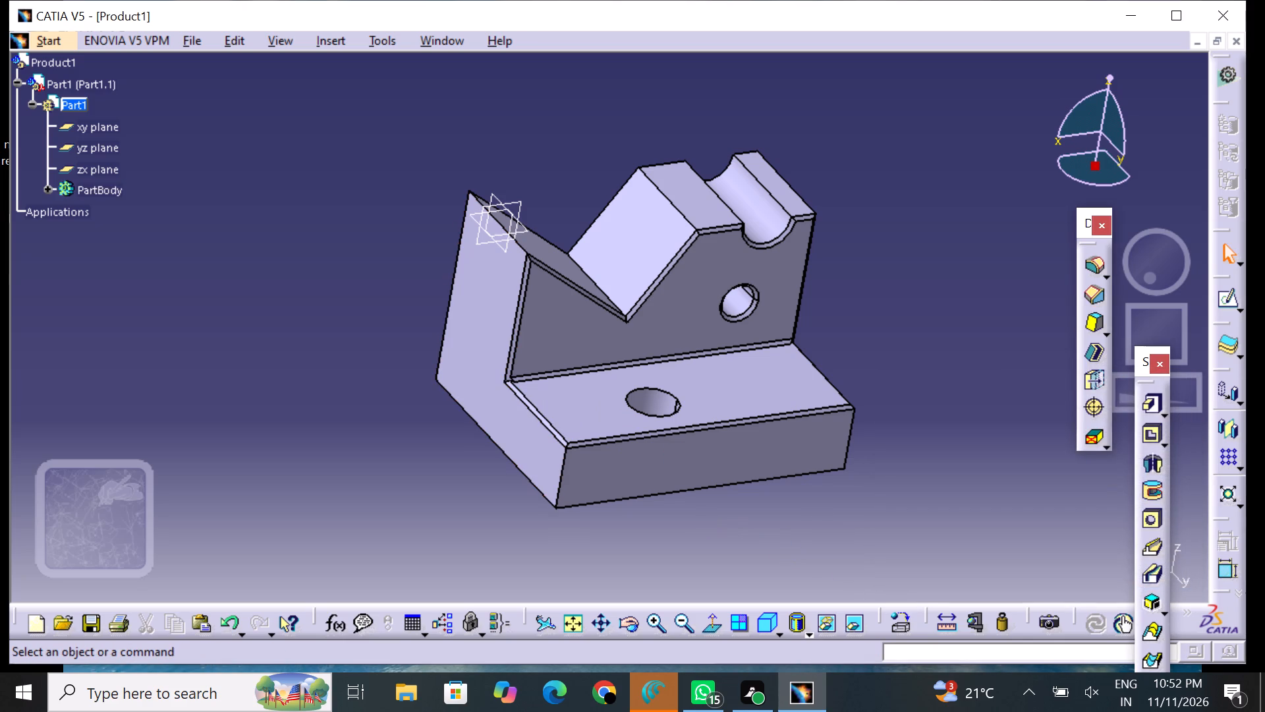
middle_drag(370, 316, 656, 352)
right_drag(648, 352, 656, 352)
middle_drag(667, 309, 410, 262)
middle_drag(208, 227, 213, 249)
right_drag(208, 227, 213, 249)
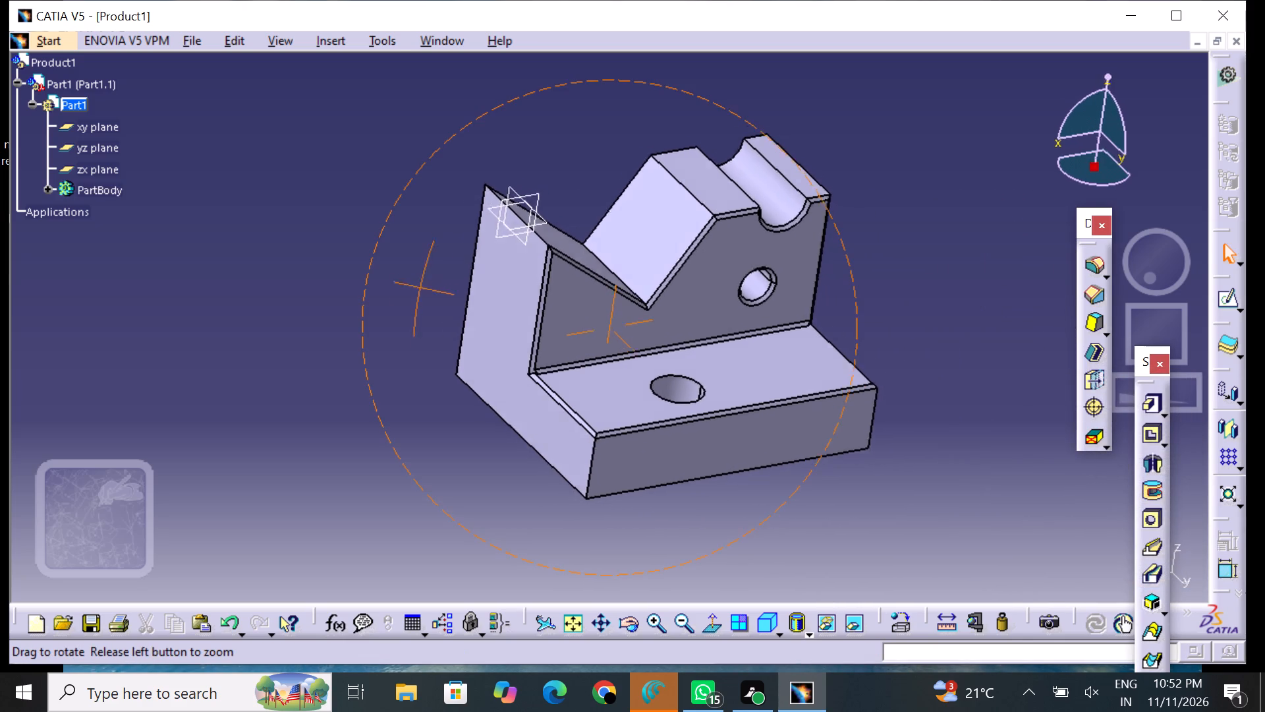
Chamfer the foot's front vertical edge on the V-notch side with 1 mm length at 45°.
right_drag(213, 249, 566, 318)
middle_drag(213, 249, 566, 318)
drag(1101, 296, 1094, 309)
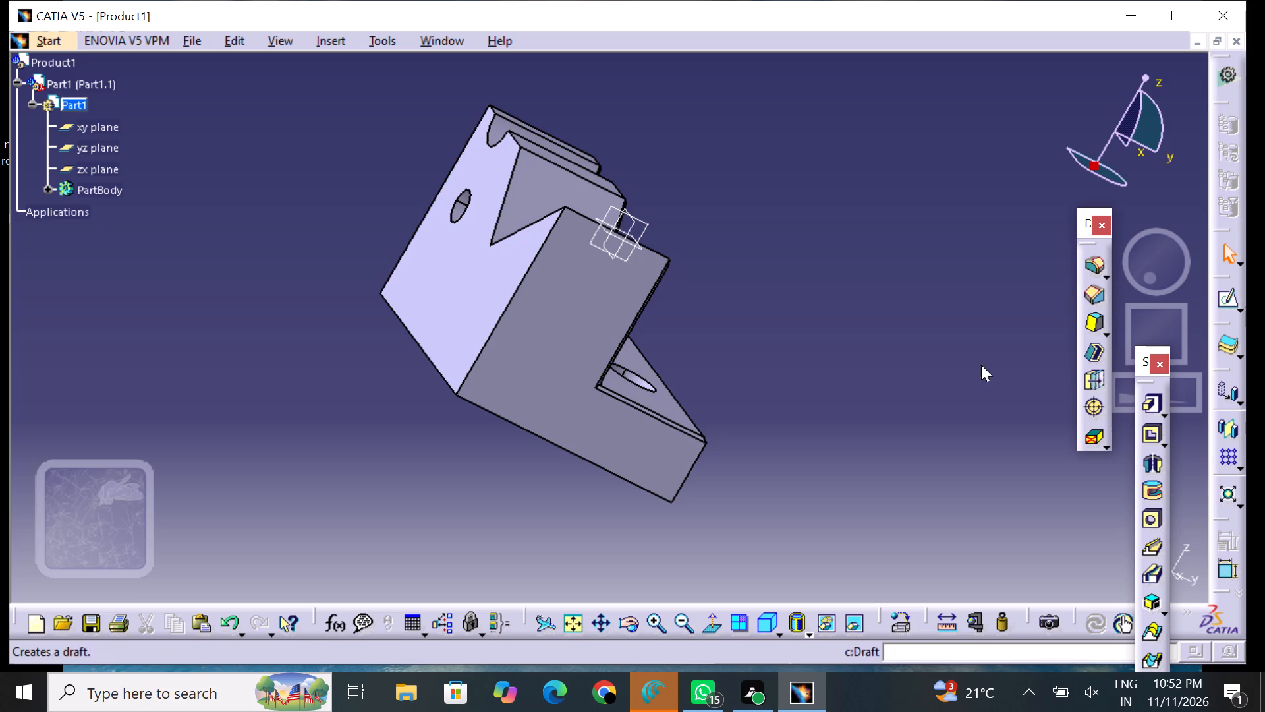
click(688, 473)
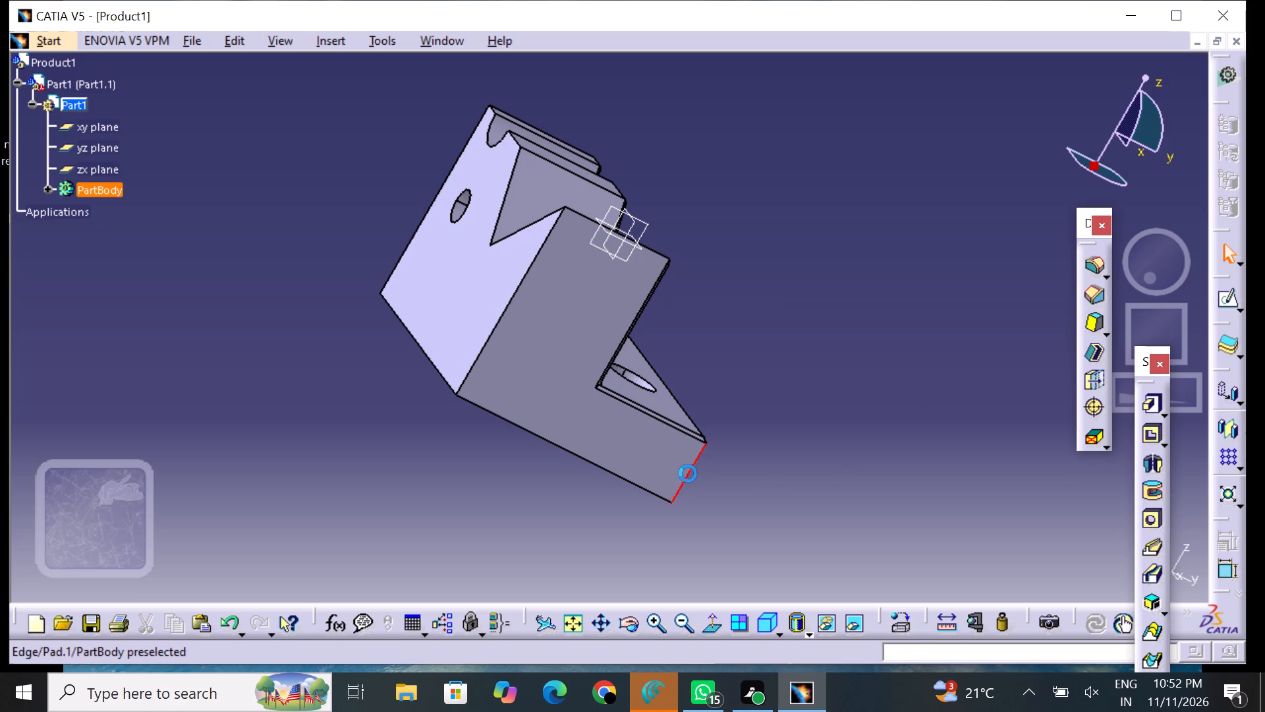
click(1098, 307)
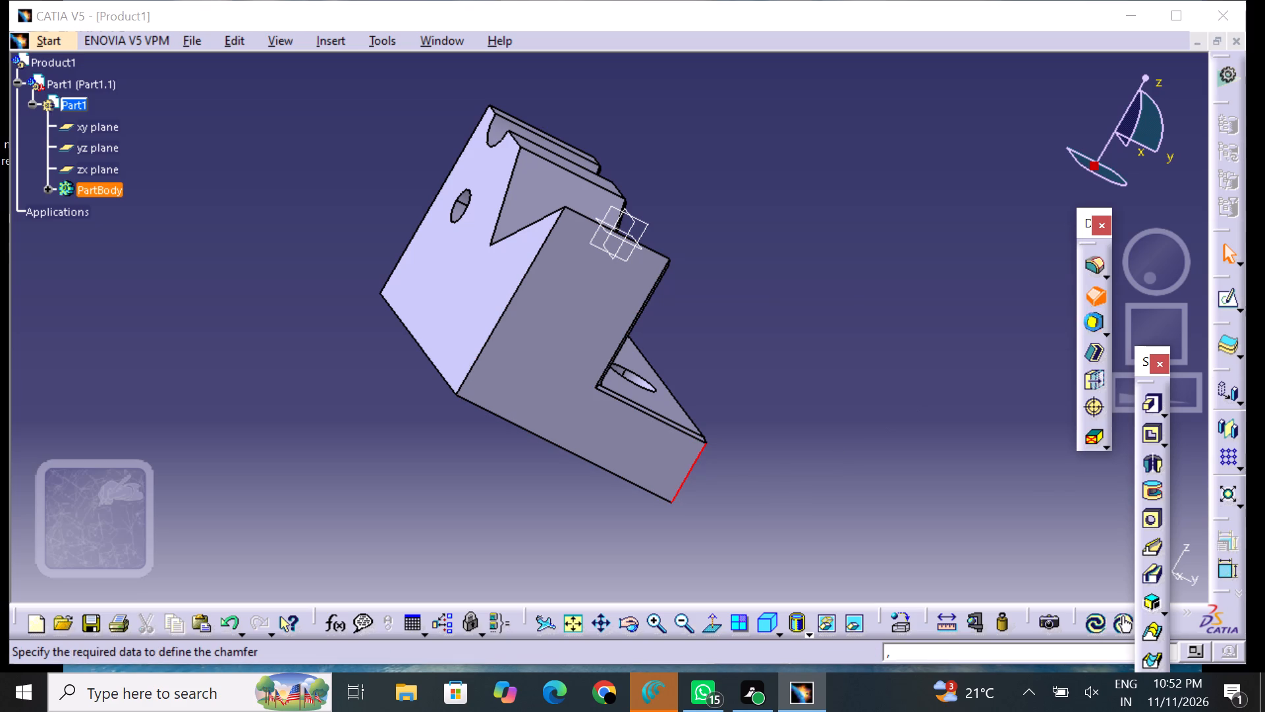
click(993, 568)
click(826, 481)
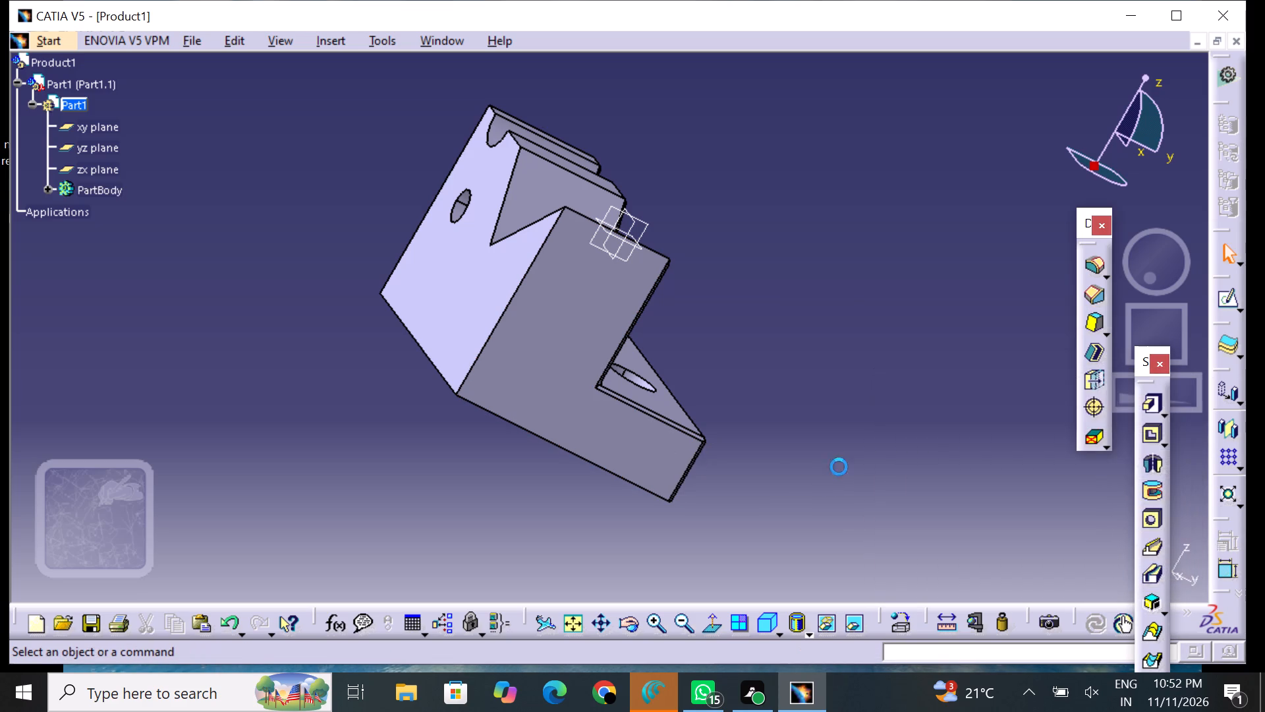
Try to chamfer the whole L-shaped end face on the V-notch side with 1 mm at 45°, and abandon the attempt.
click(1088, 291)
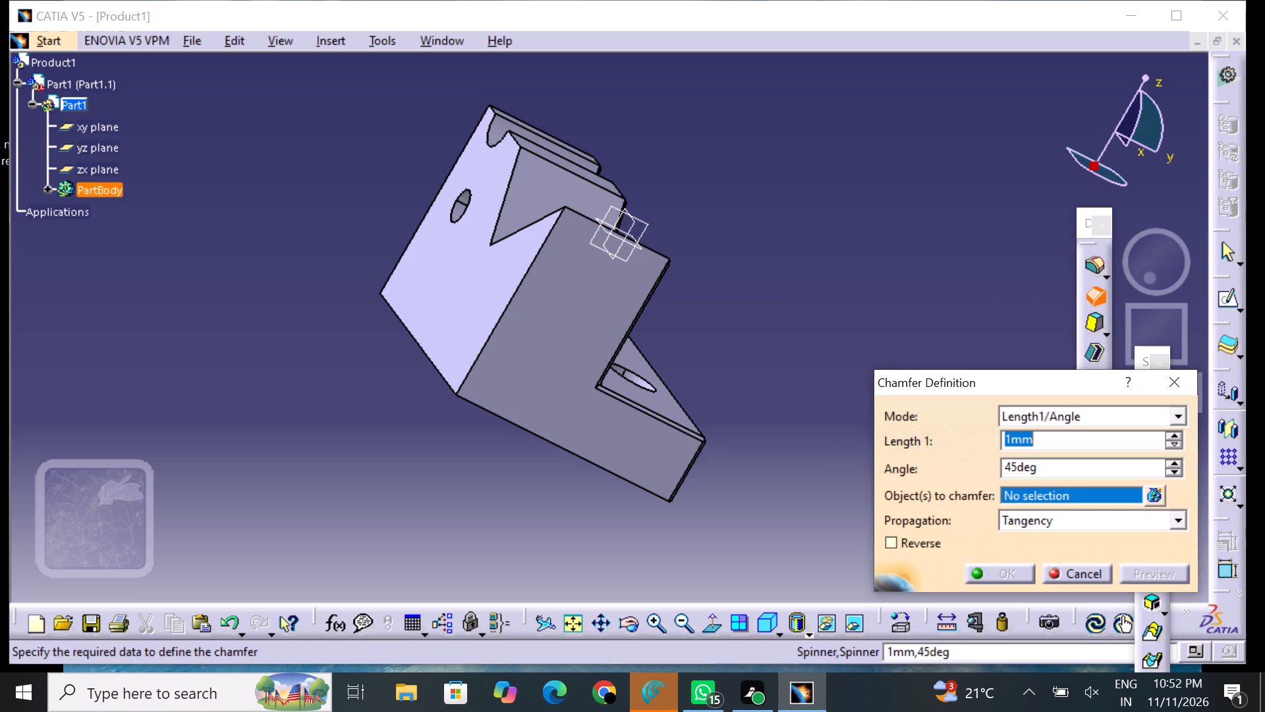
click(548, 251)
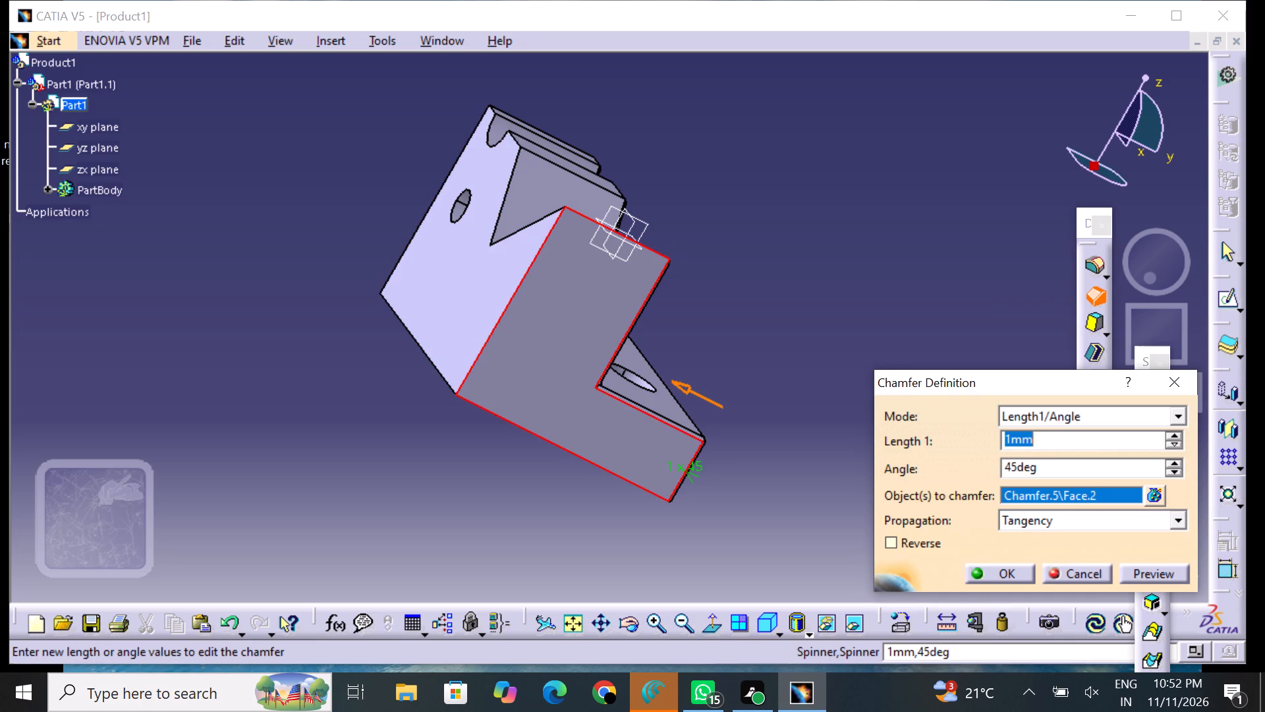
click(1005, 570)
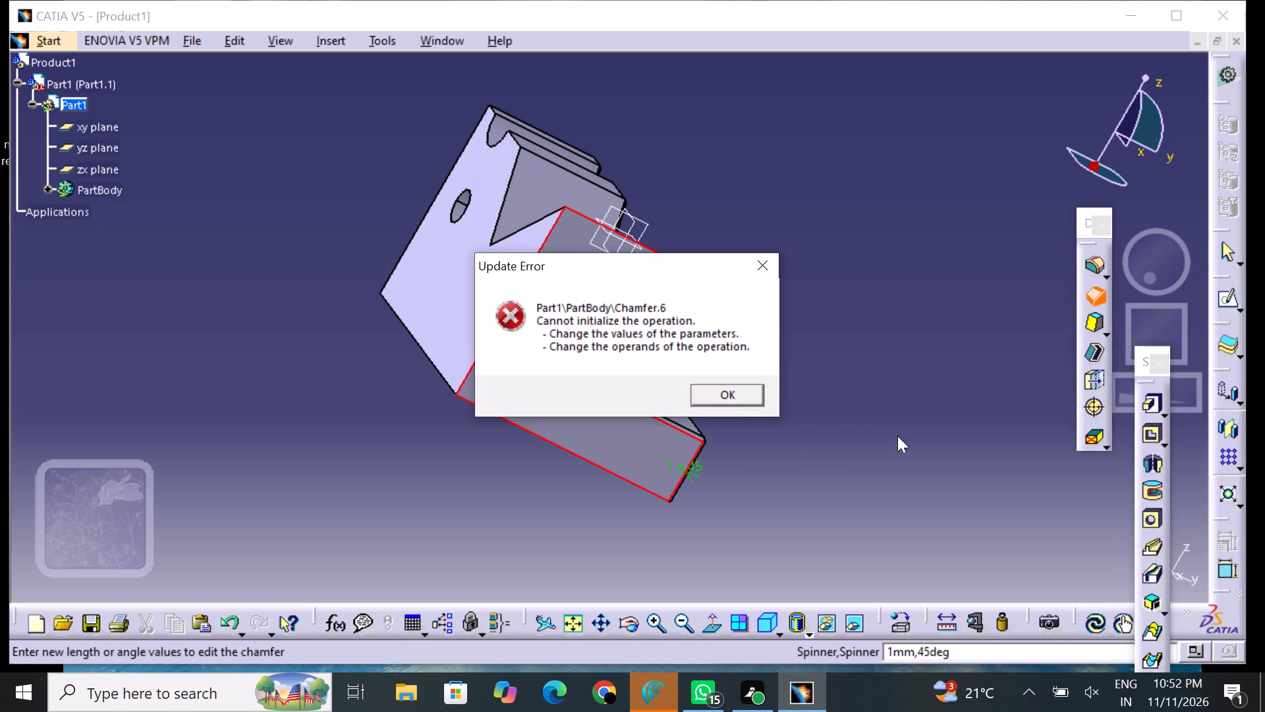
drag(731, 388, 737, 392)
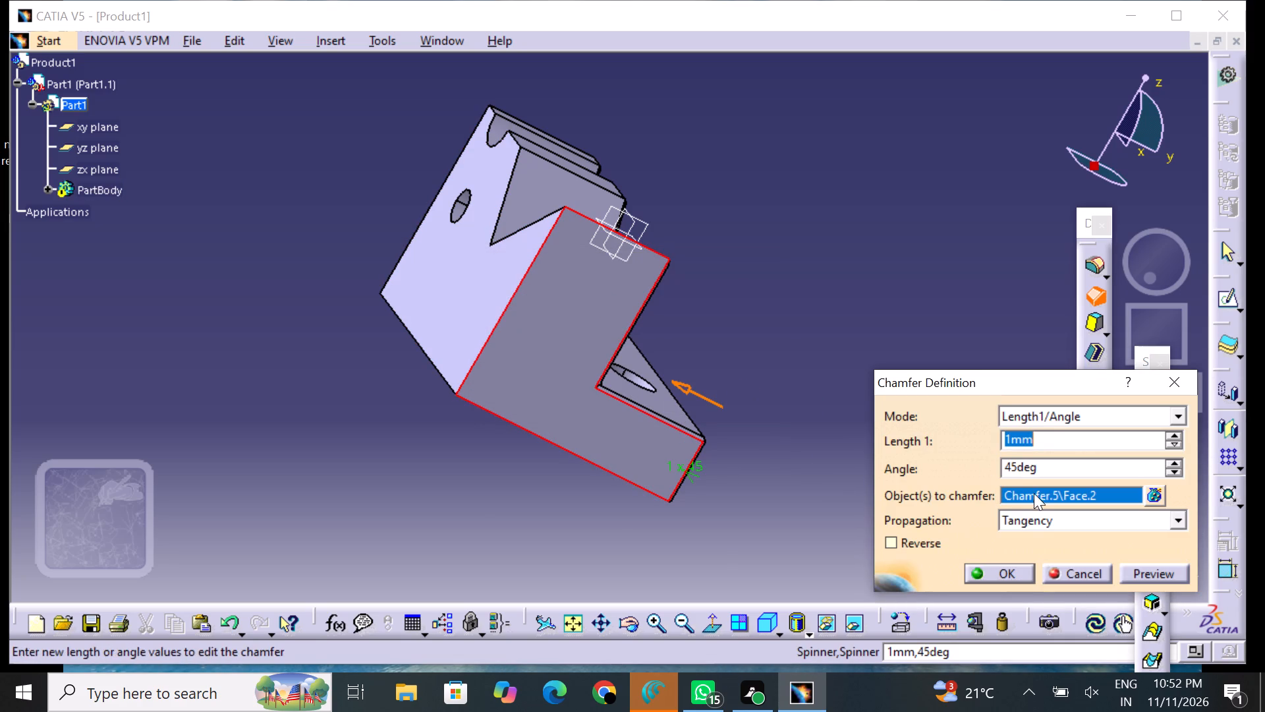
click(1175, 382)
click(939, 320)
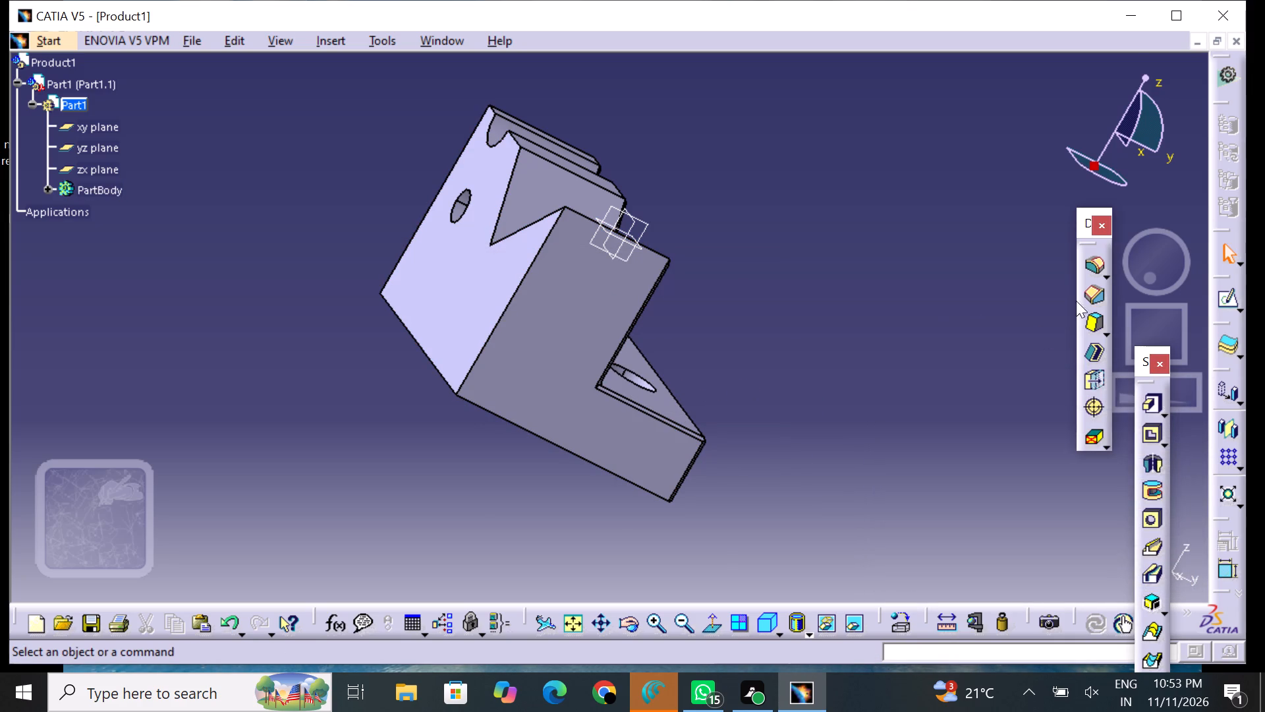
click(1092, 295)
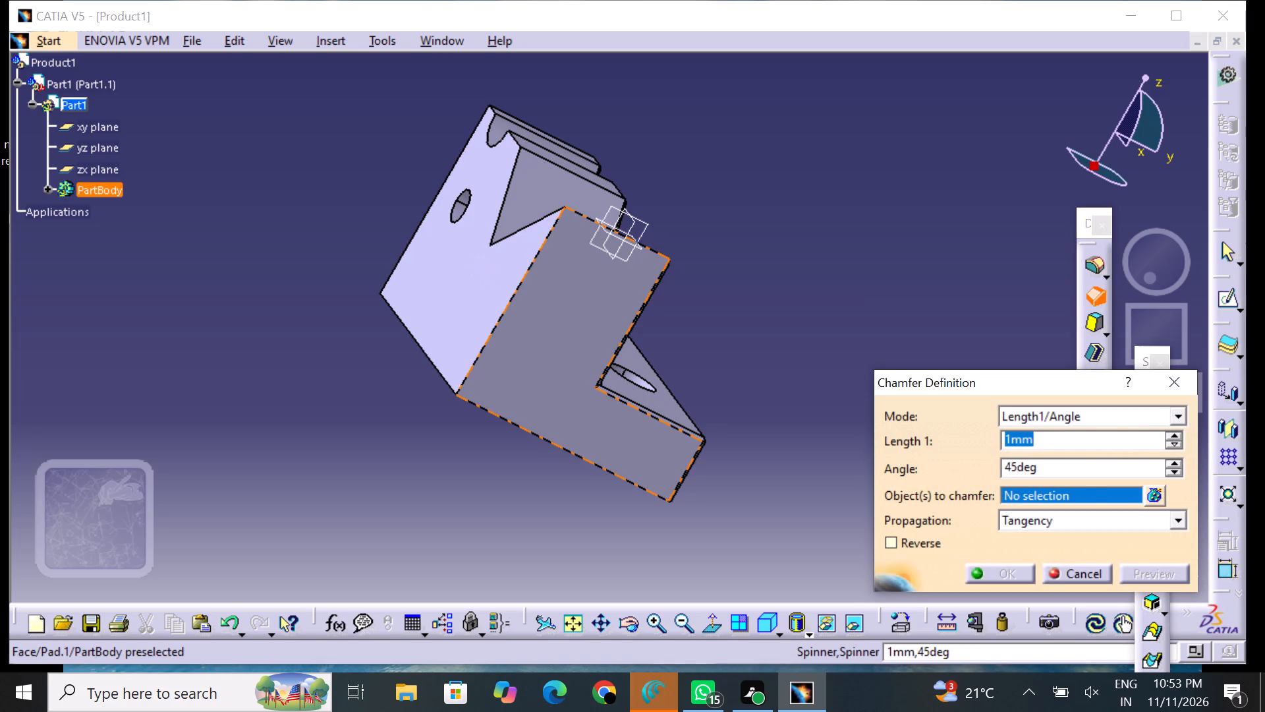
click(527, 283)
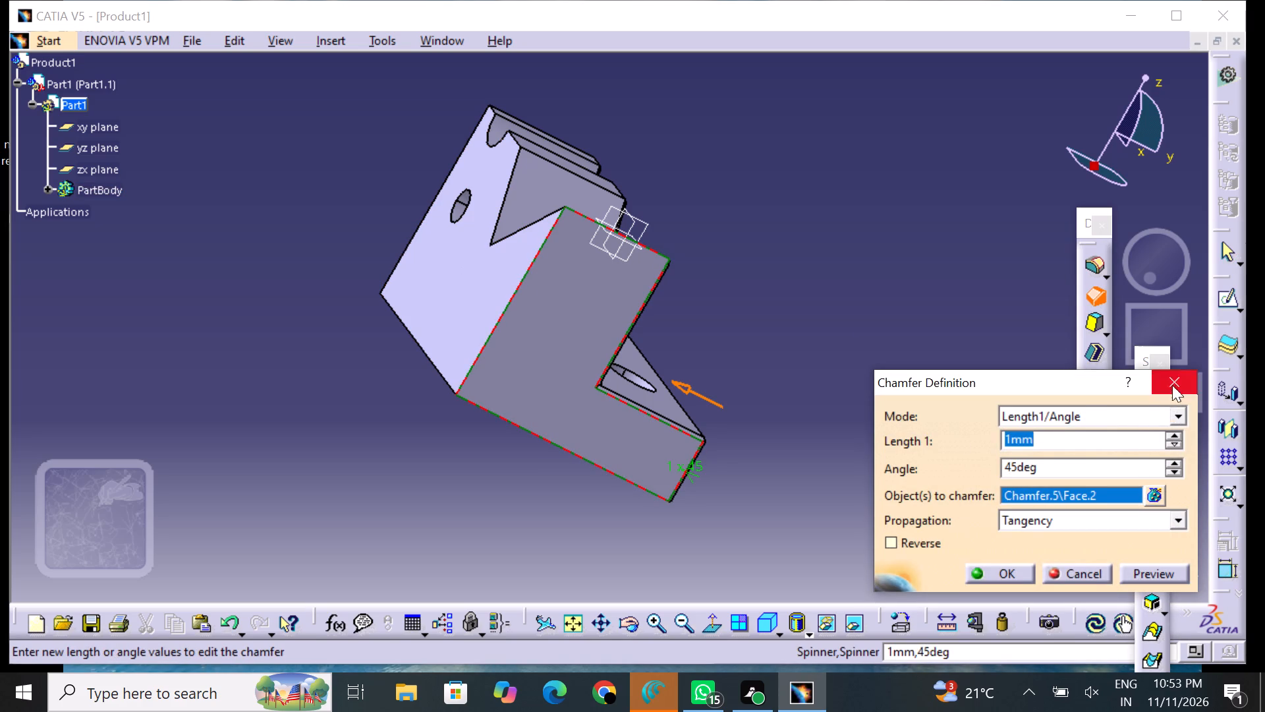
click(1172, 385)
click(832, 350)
Chamfer the rear vertical, top and bottom edges of the L-shaped end face on the V-notch side with 1 mm at 45°.
click(512, 302)
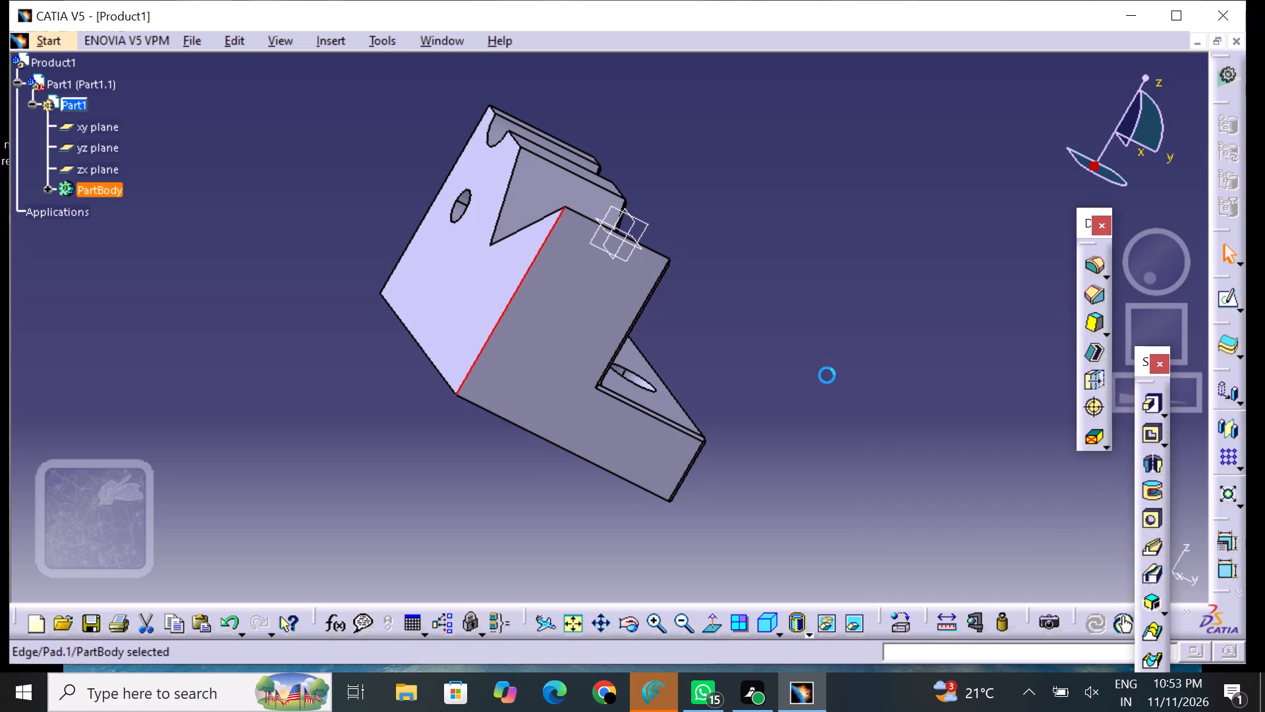
click(1094, 304)
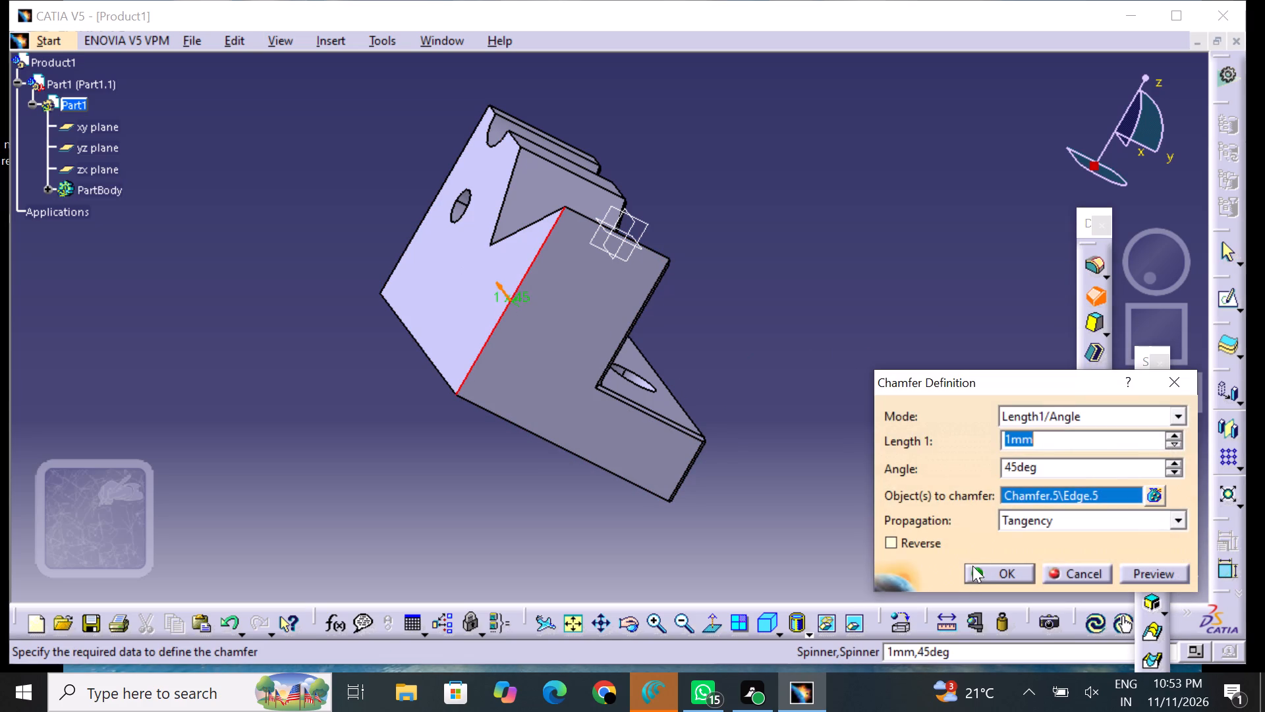
click(651, 251)
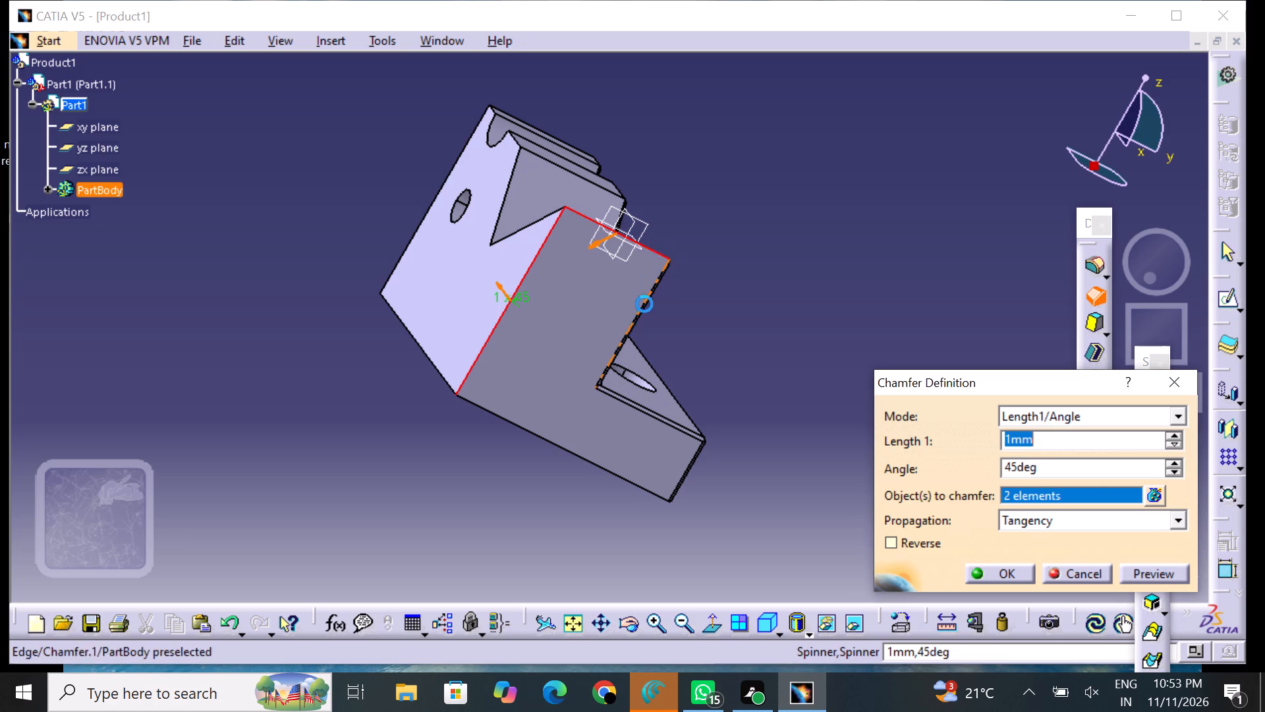
click(578, 454)
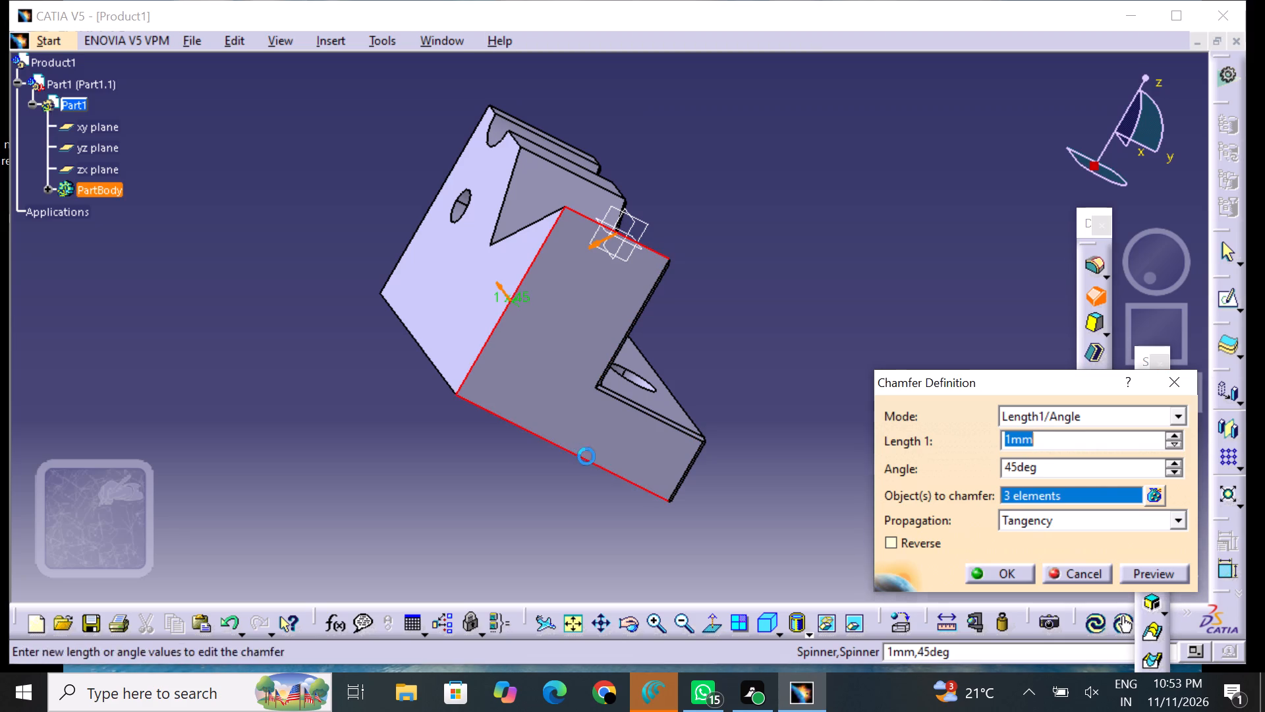
click(994, 567)
click(812, 479)
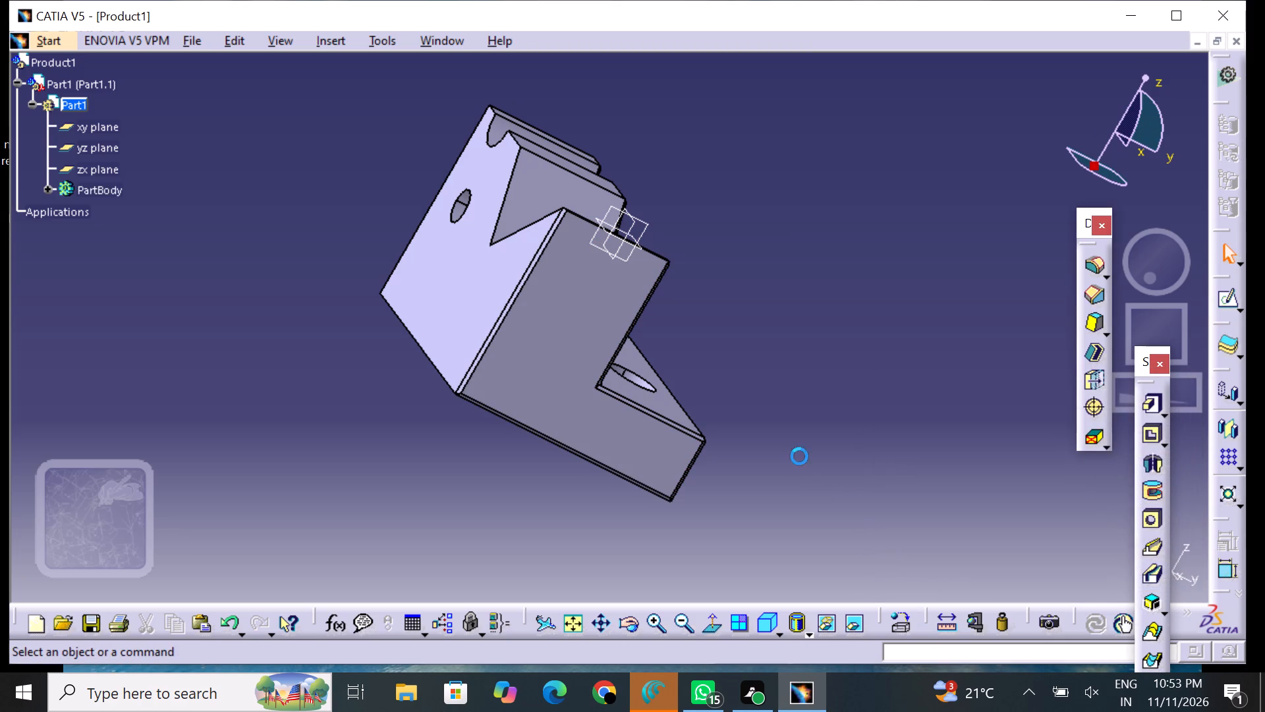
Chamfer the foot's front vertical edge on the semicircular notch side and its long front bottom edge with 1 mm at 45°.
middle_drag(812, 415, 405, 308)
right_drag(812, 415, 408, 307)
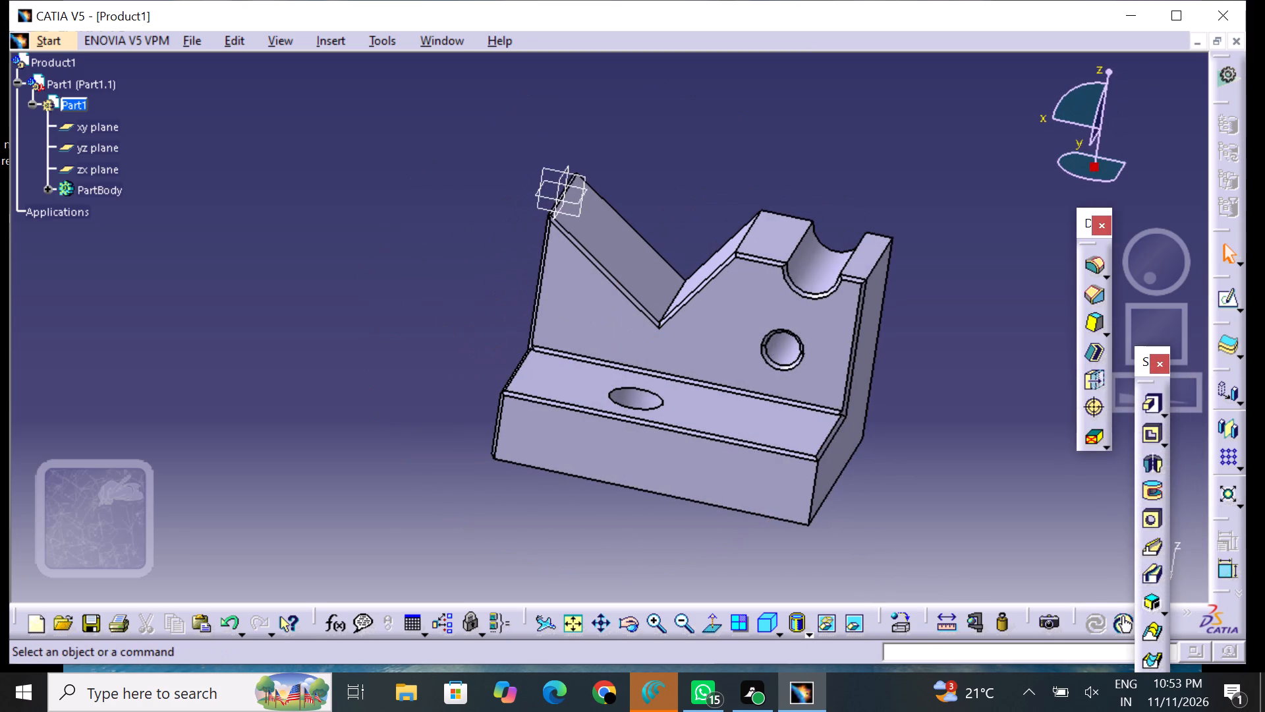
middle_drag(883, 463, 733, 361)
right_drag(872, 452, 733, 361)
click(663, 399)
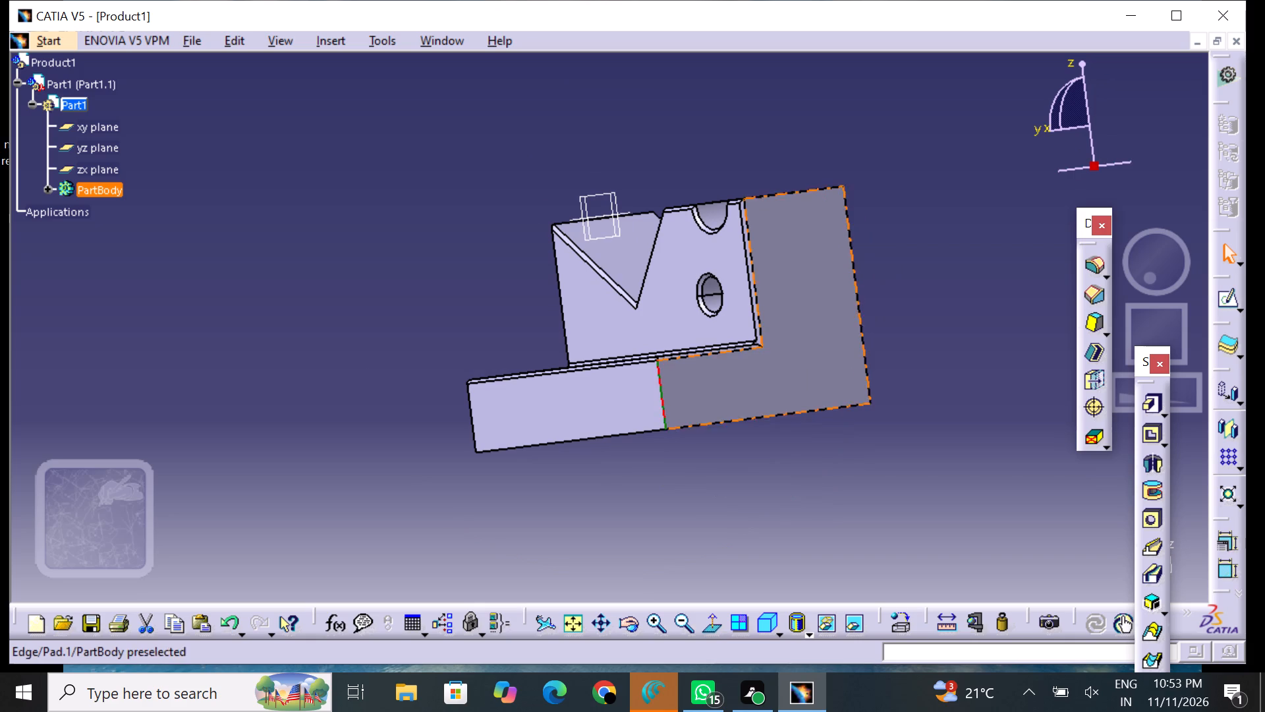
click(1099, 295)
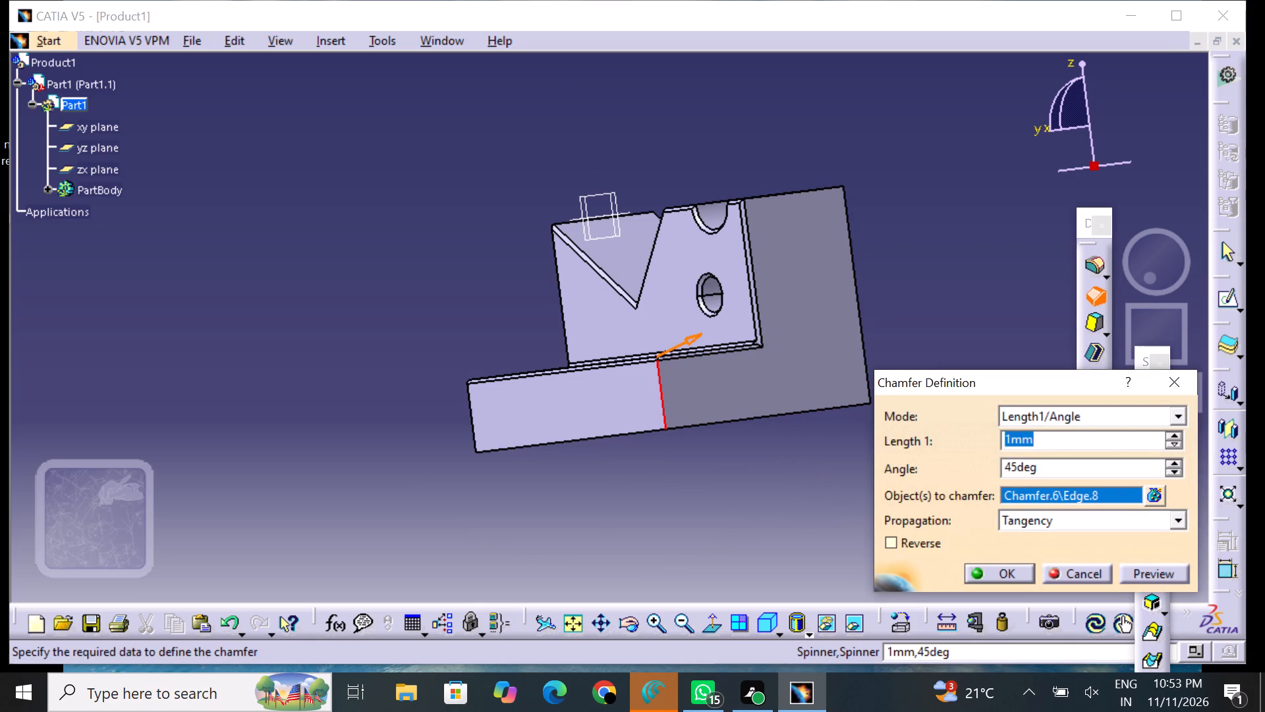
click(599, 436)
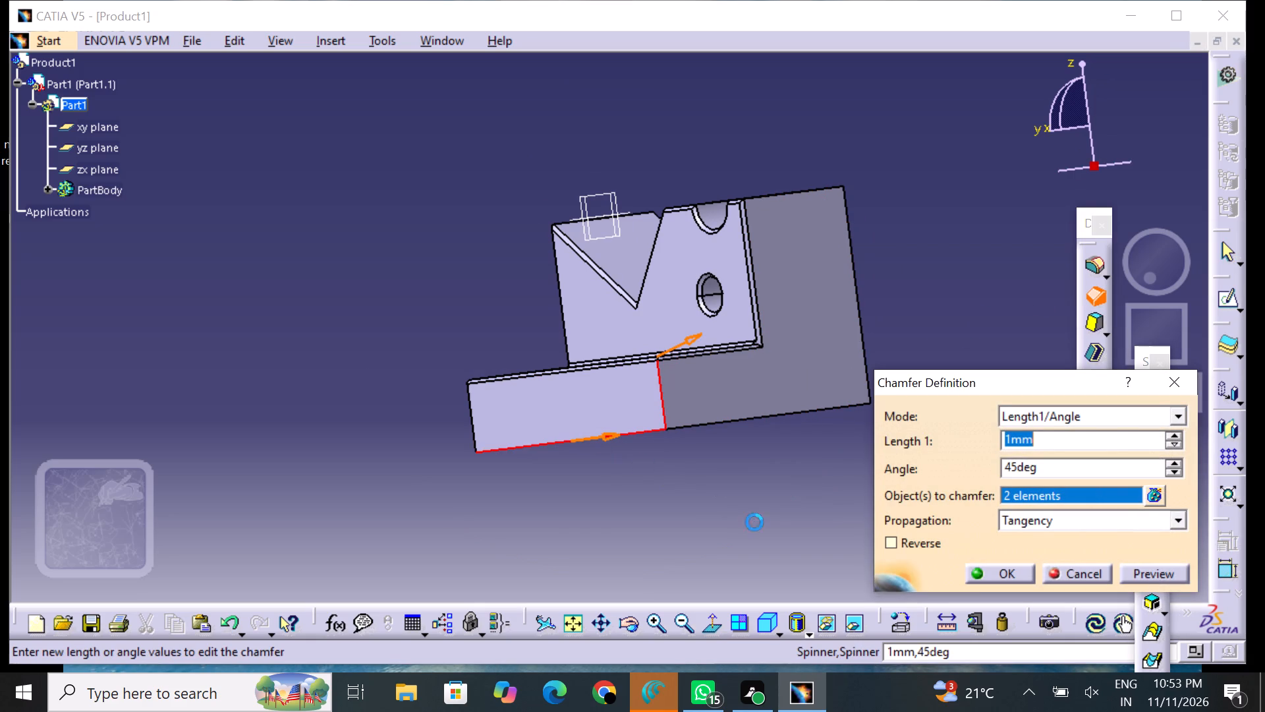
click(1005, 574)
drag(760, 505, 769, 493)
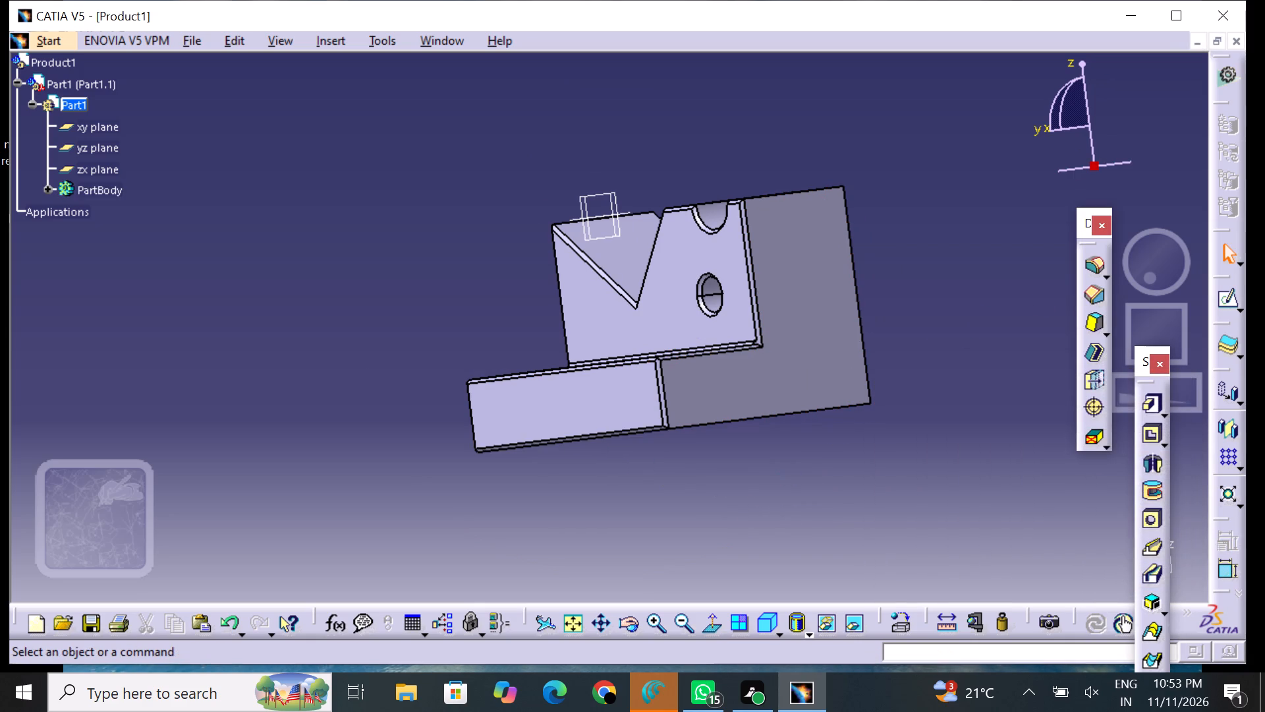
Chamfer the rear vertical and bottom edges of the L-shaped end face on the semicircular notch side with 1 mm at 45°.
middle_drag(911, 367, 758, 433)
right_drag(912, 367, 758, 433)
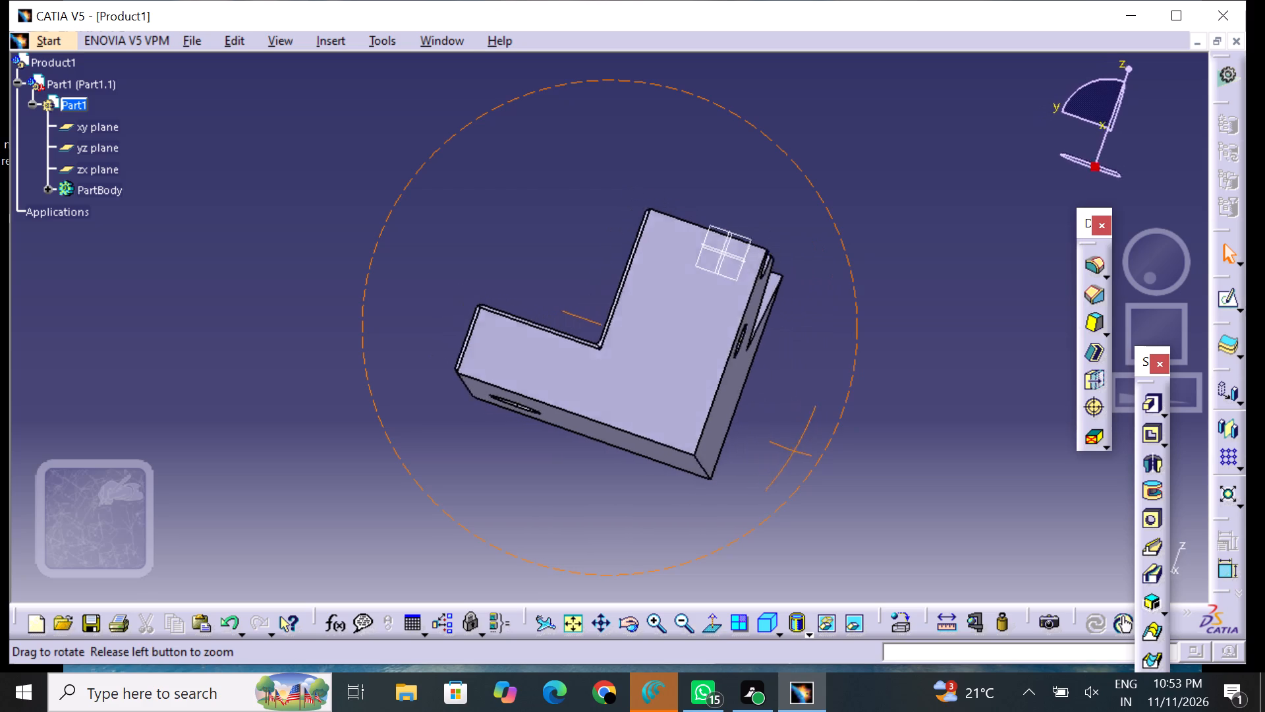
middle_drag(758, 433, 760, 434)
right_drag(758, 433, 760, 434)
click(1096, 300)
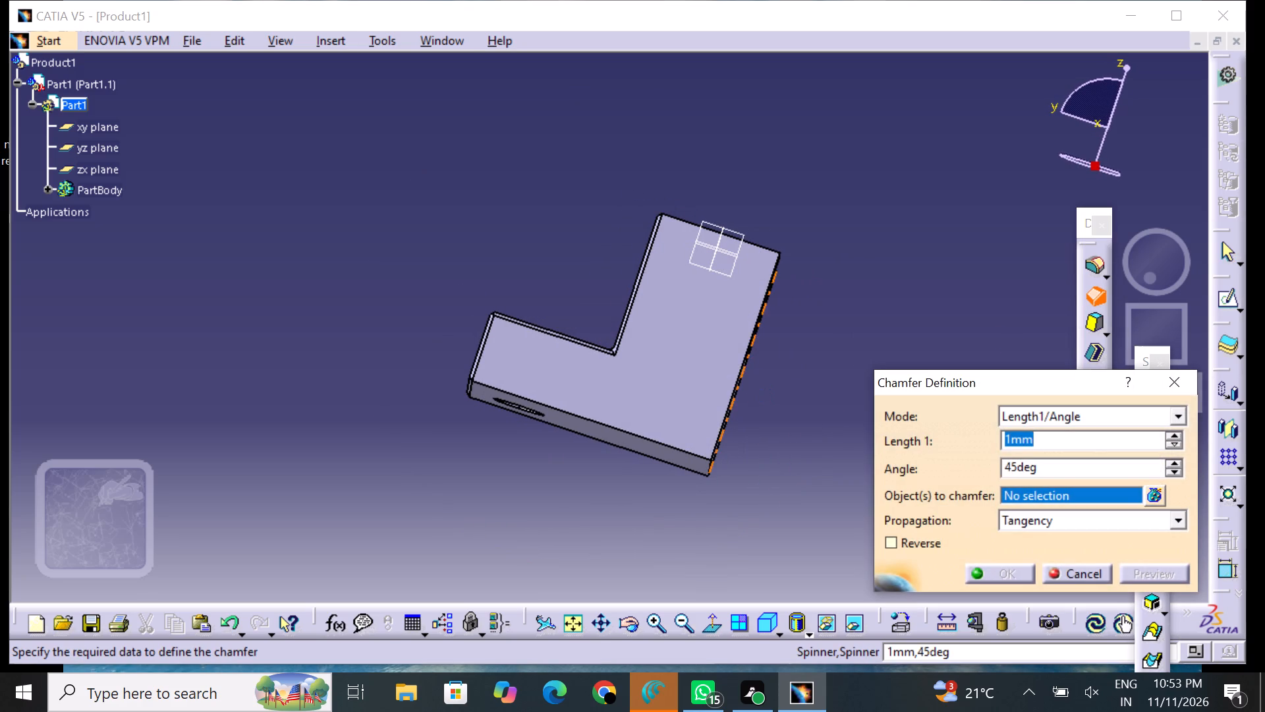
click(740, 362)
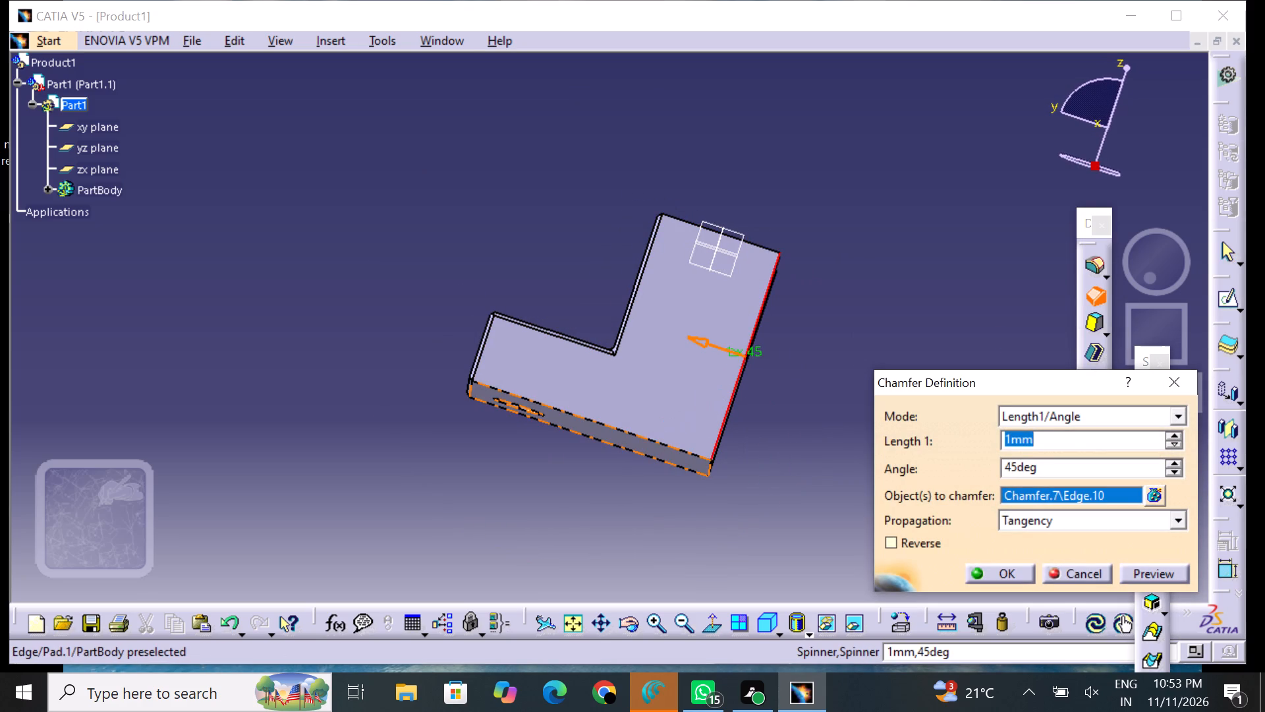
click(668, 445)
click(995, 570)
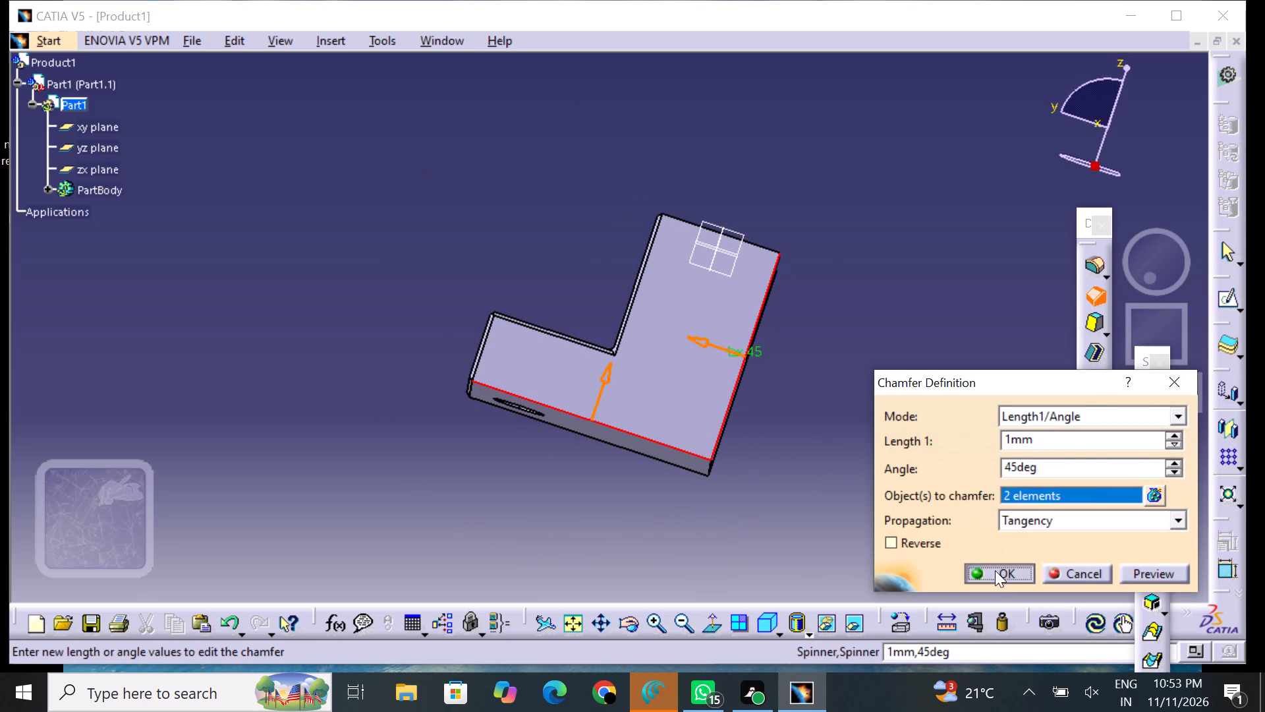
click(752, 539)
Chamfer the back face's top edges, semicircular notch edge, both V-notch edges and long bottom edge with 1 mm at 45°.
middle_drag(830, 380, 655, 394)
right_drag(833, 380, 655, 394)
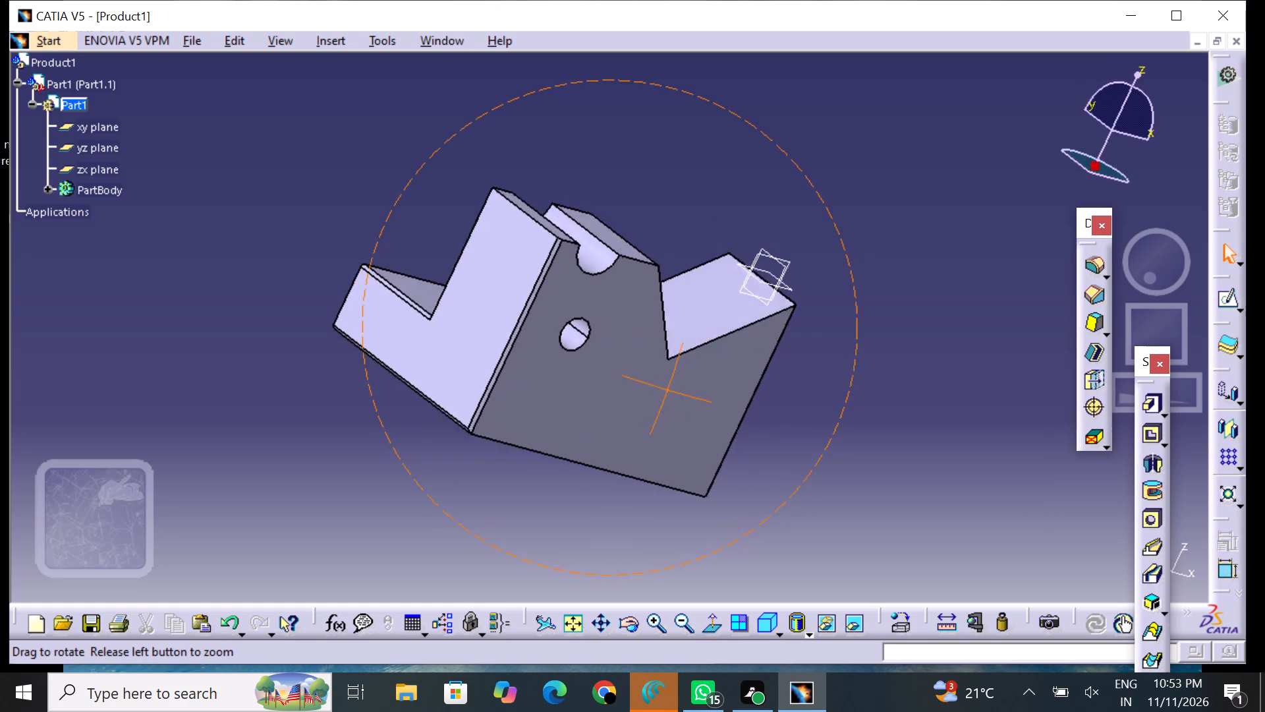
right_drag(655, 394, 635, 407)
middle_drag(655, 394, 633, 407)
middle_drag(799, 513, 781, 413)
right_drag(802, 490, 777, 411)
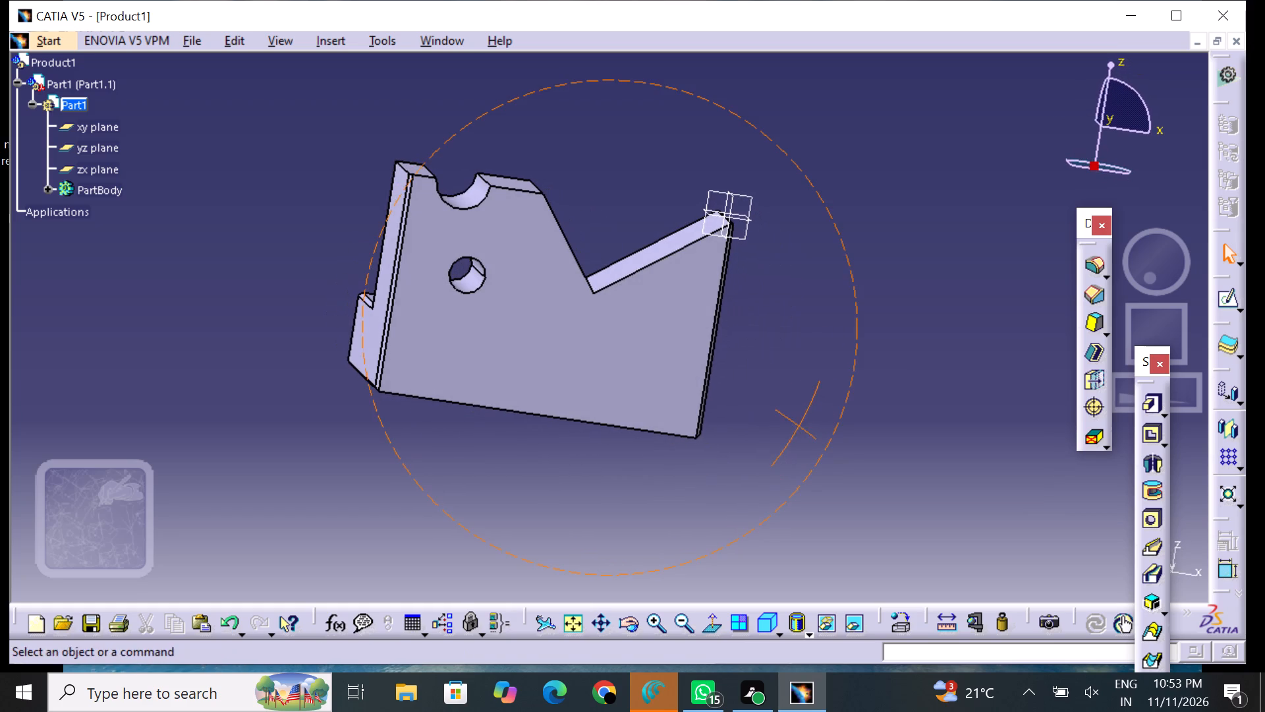
drag(1101, 290, 1103, 297)
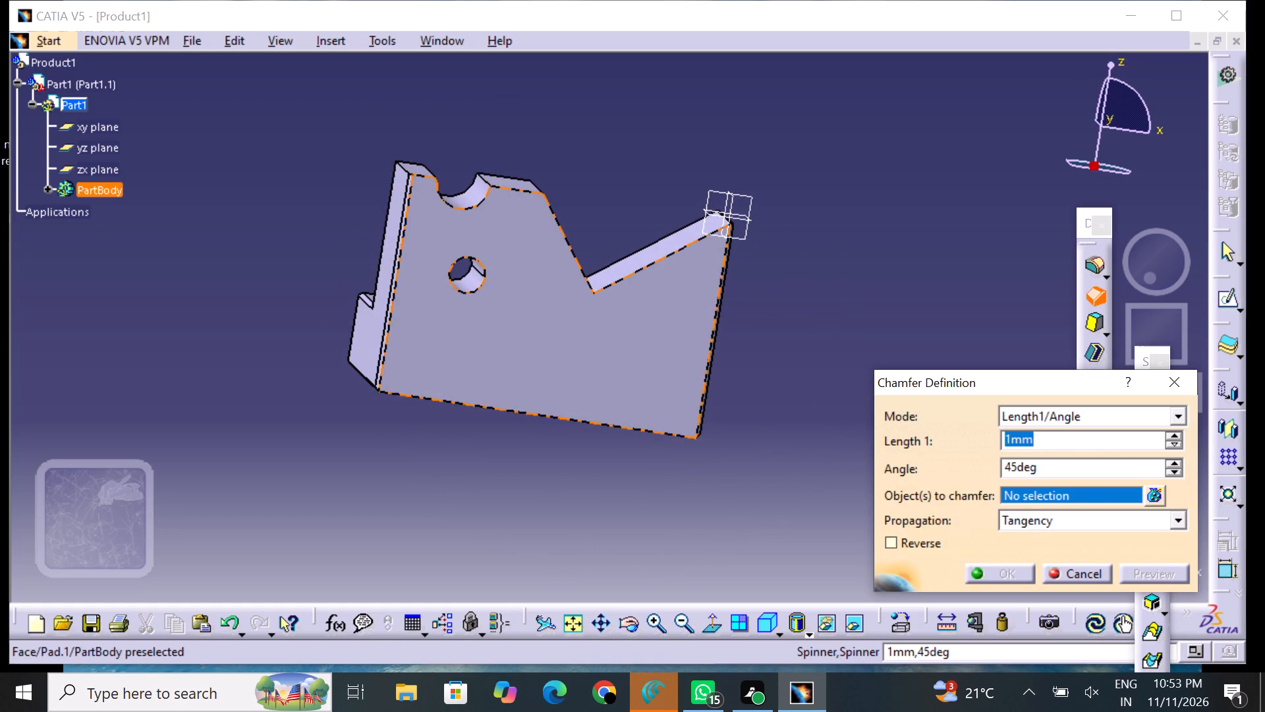
click(424, 179)
click(464, 208)
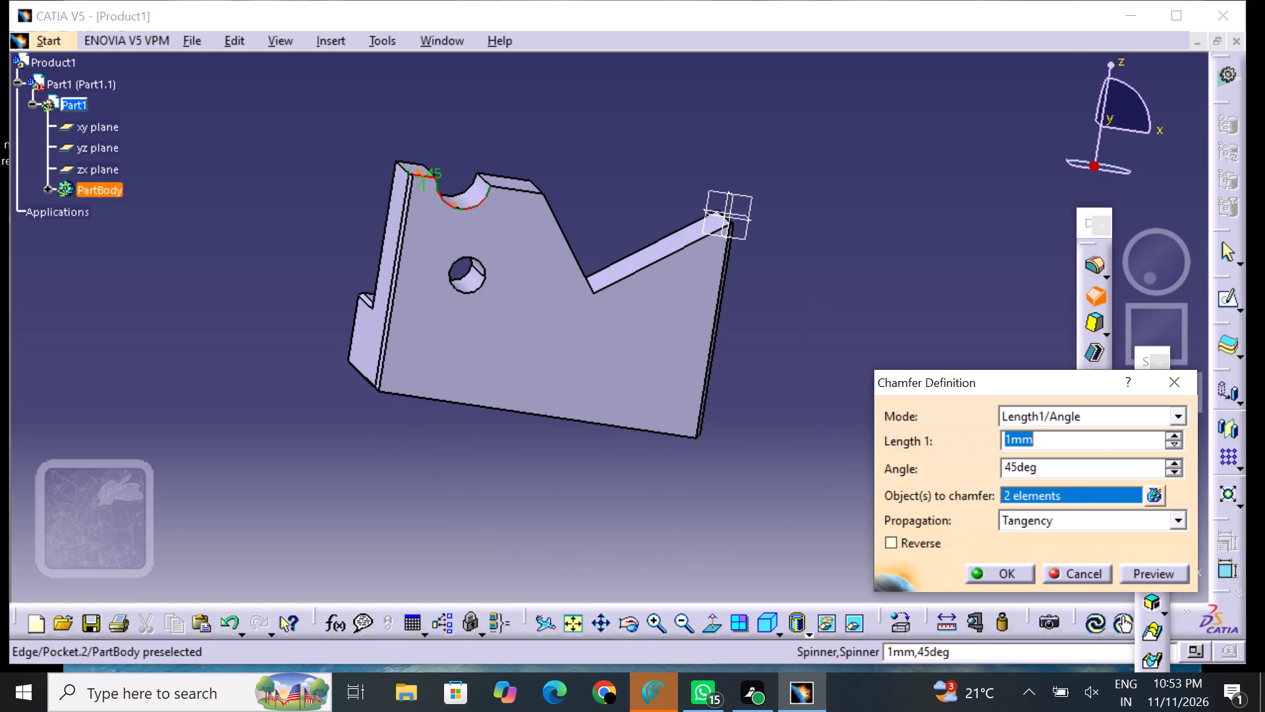
click(521, 191)
click(567, 240)
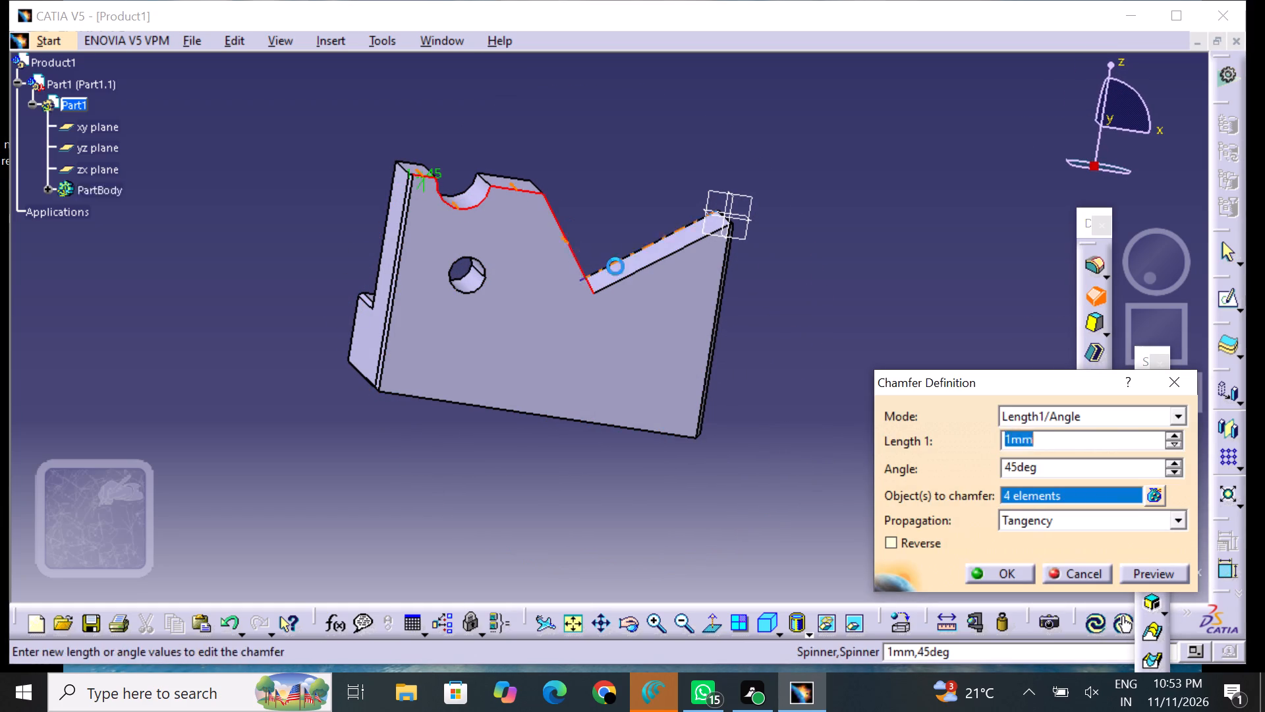
click(650, 264)
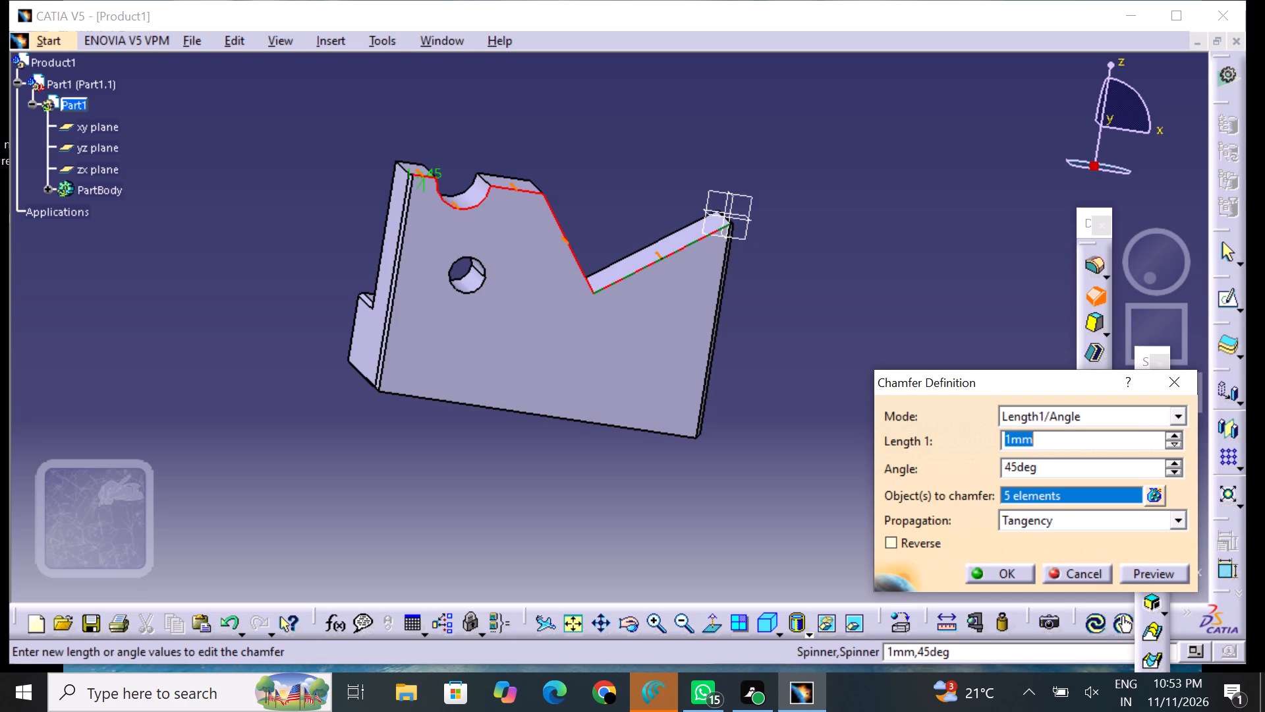
click(600, 421)
click(1002, 570)
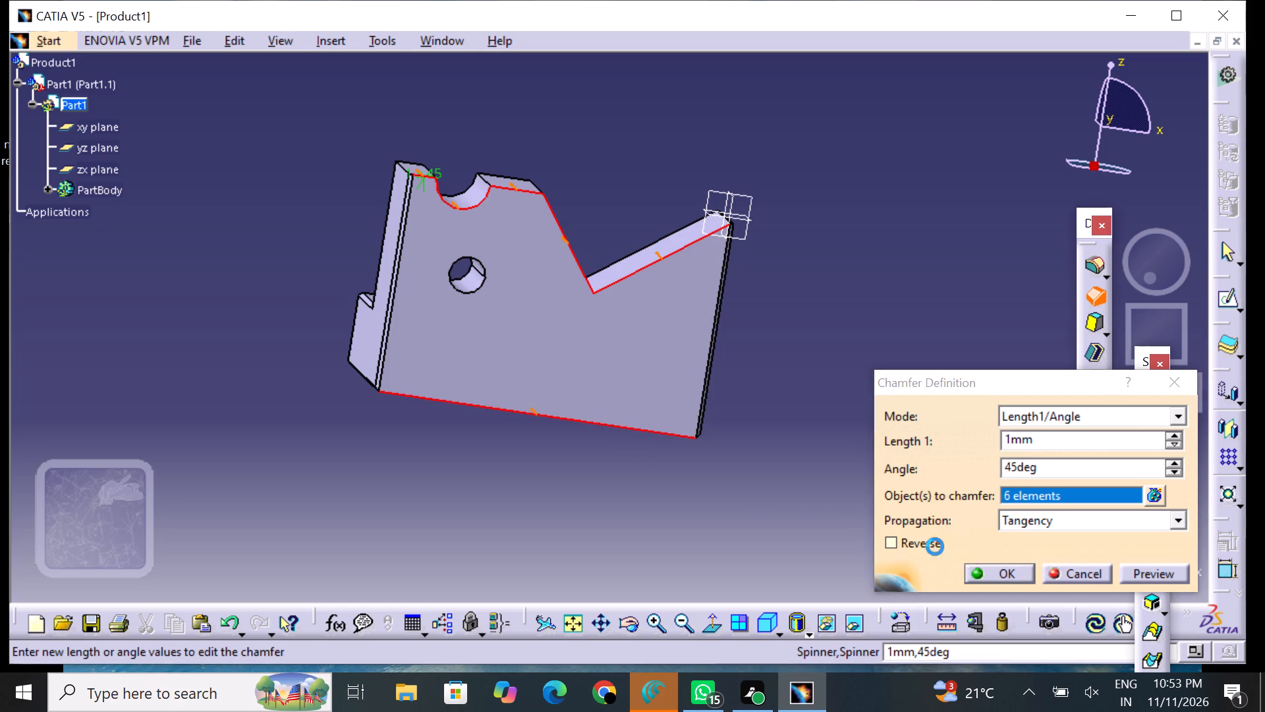
click(698, 455)
Examine the chamfered edges of the part from the front, the V-notch end and the underside.
middle_drag(829, 371, 312, 335)
right_drag(829, 369, 312, 335)
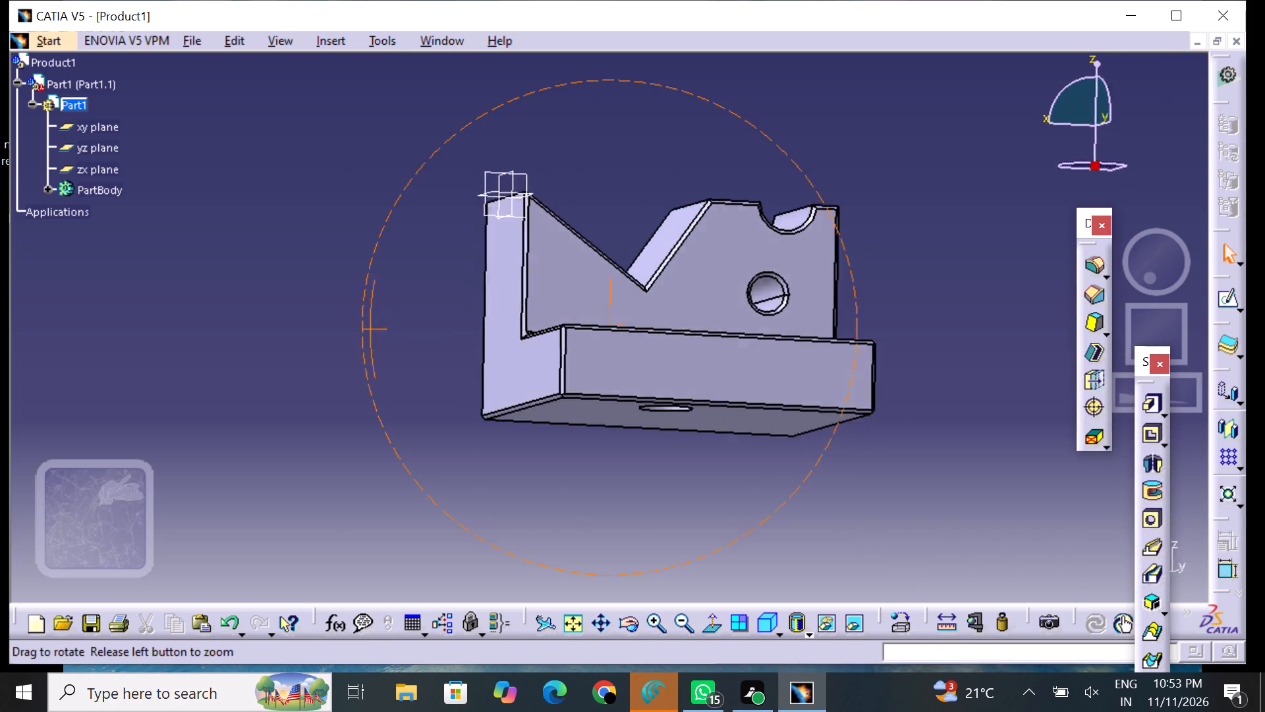
right_drag(312, 335, 448, 454)
middle_drag(312, 335, 448, 454)
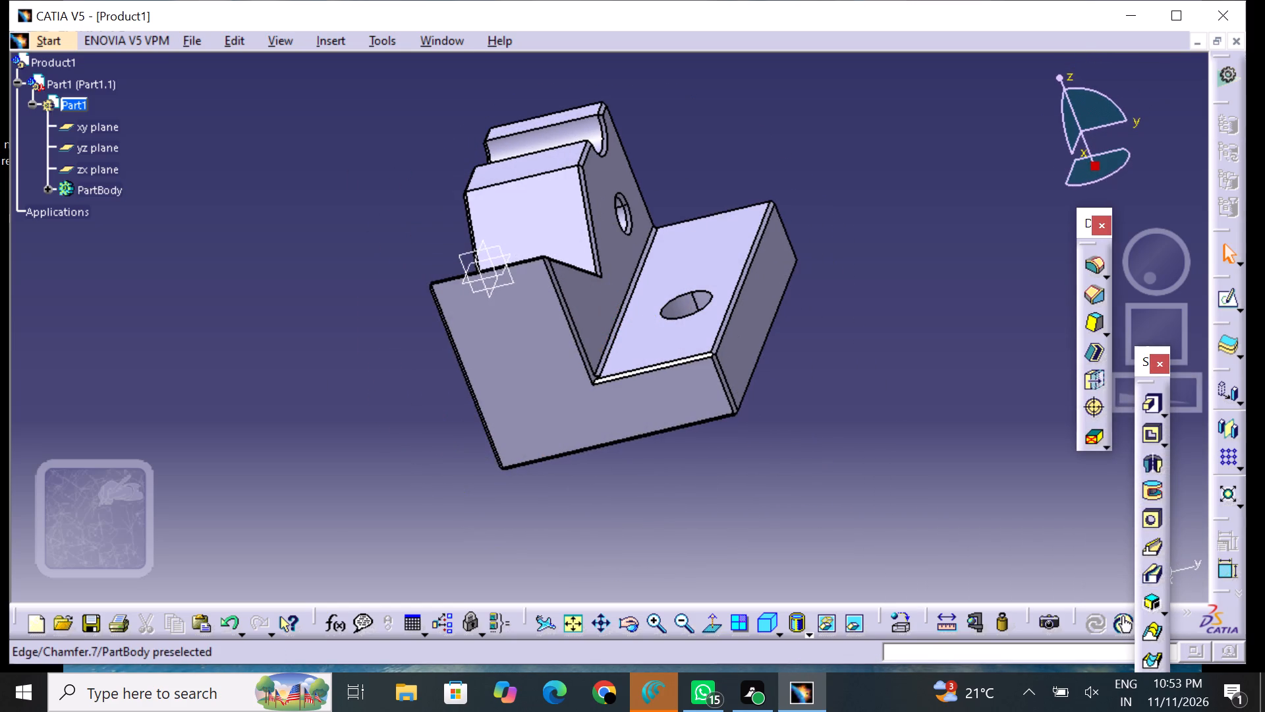
middle_drag(832, 253, 764, 454)
right_drag(833, 253, 742, 467)
middle_drag(984, 299, 948, 246)
right_drag(984, 299, 934, 240)
middle_drag(743, 557, 680, 405)
right_drag(743, 557, 680, 399)
middle_drag(768, 390, 770, 391)
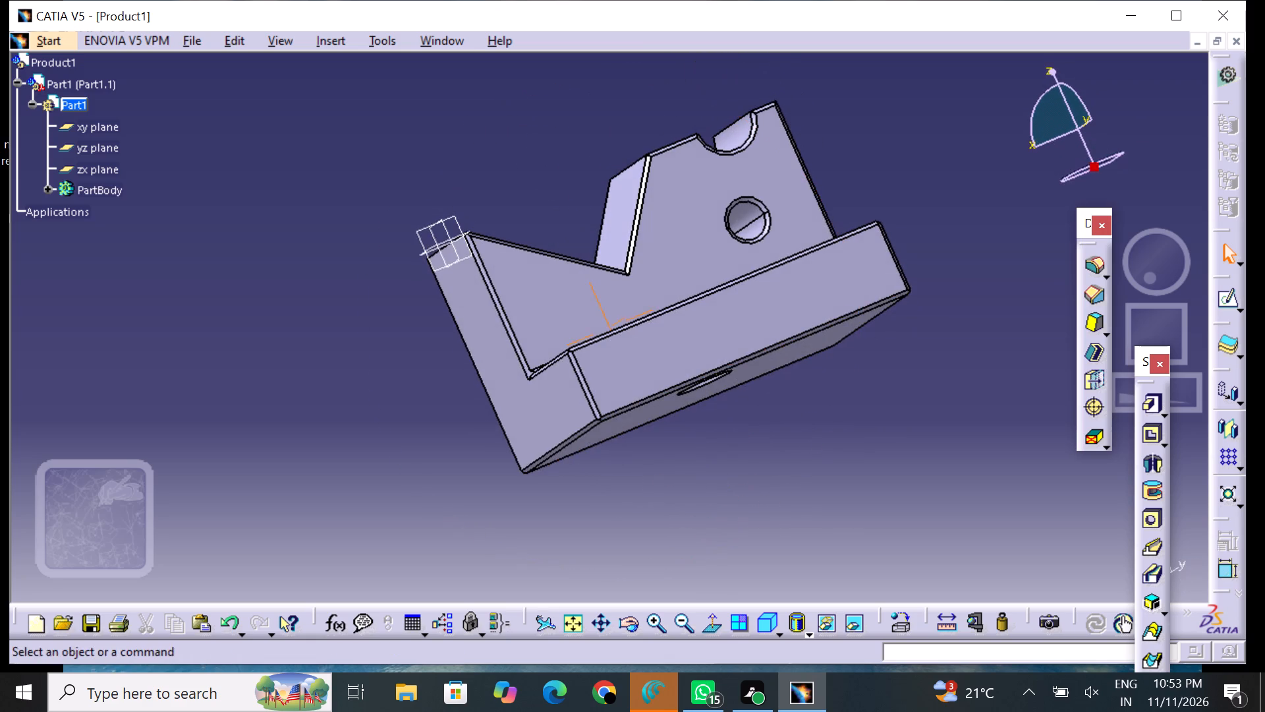
Set the fill color of the foot's top face, around the foot hole, to azure blue.
middle_drag(770, 391, 747, 510)
right_drag(772, 393, 748, 510)
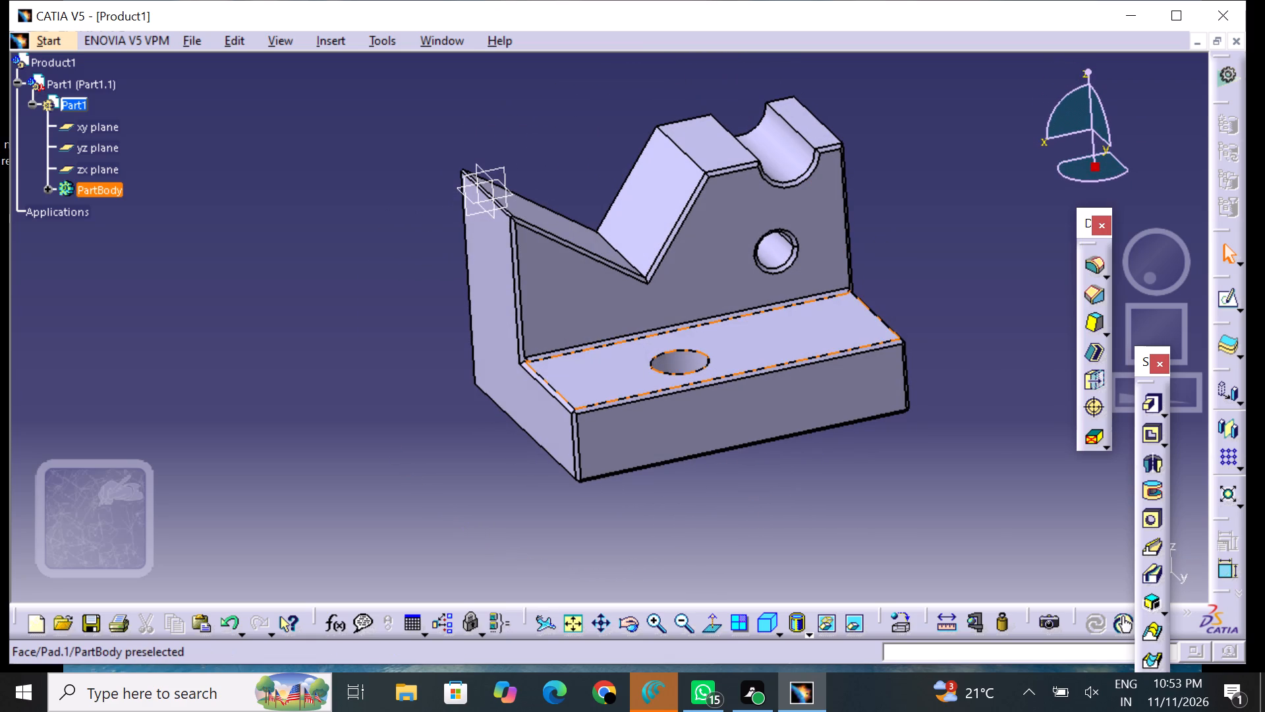
click(803, 334)
right_click(803, 334)
click(849, 349)
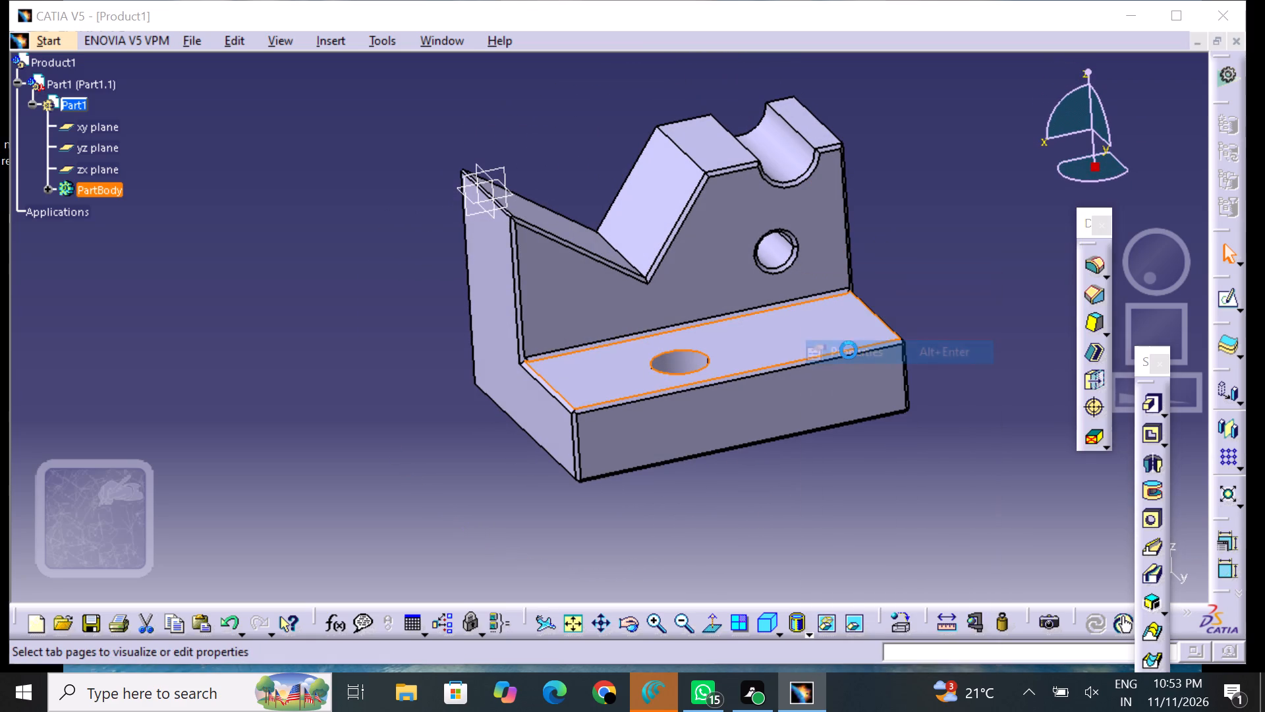
click(835, 136)
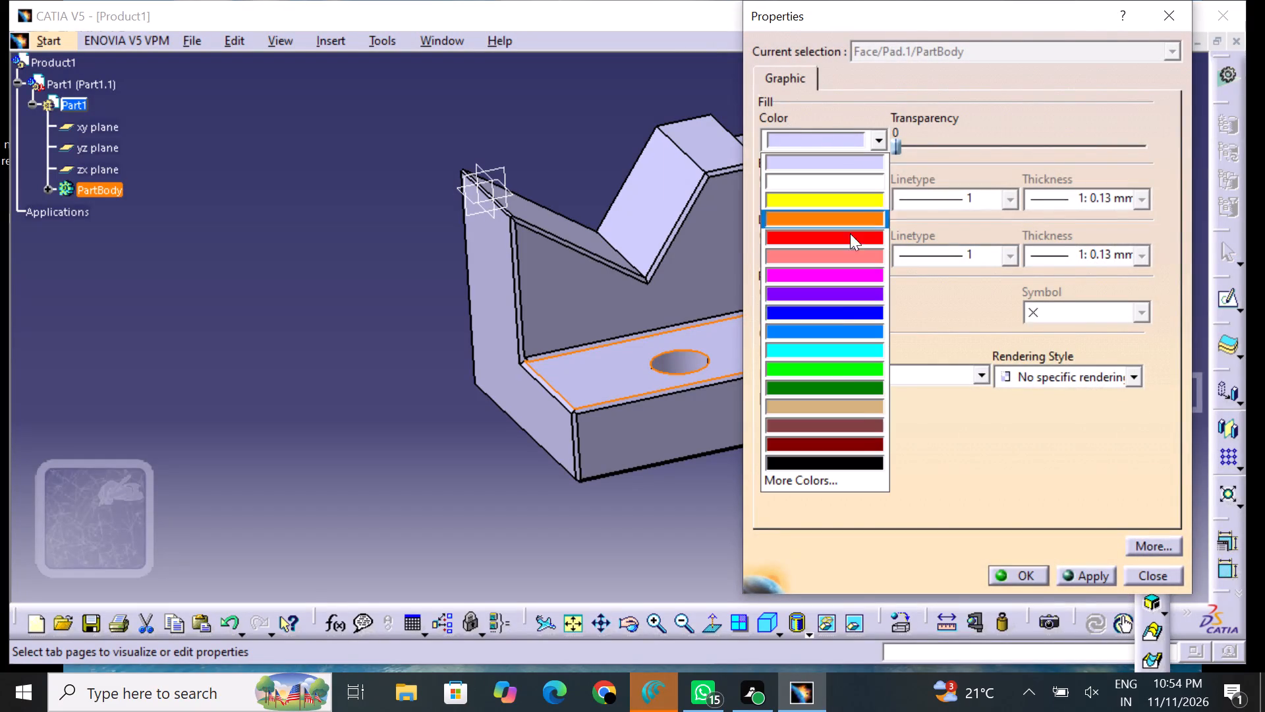
click(847, 325)
click(1025, 566)
click(735, 527)
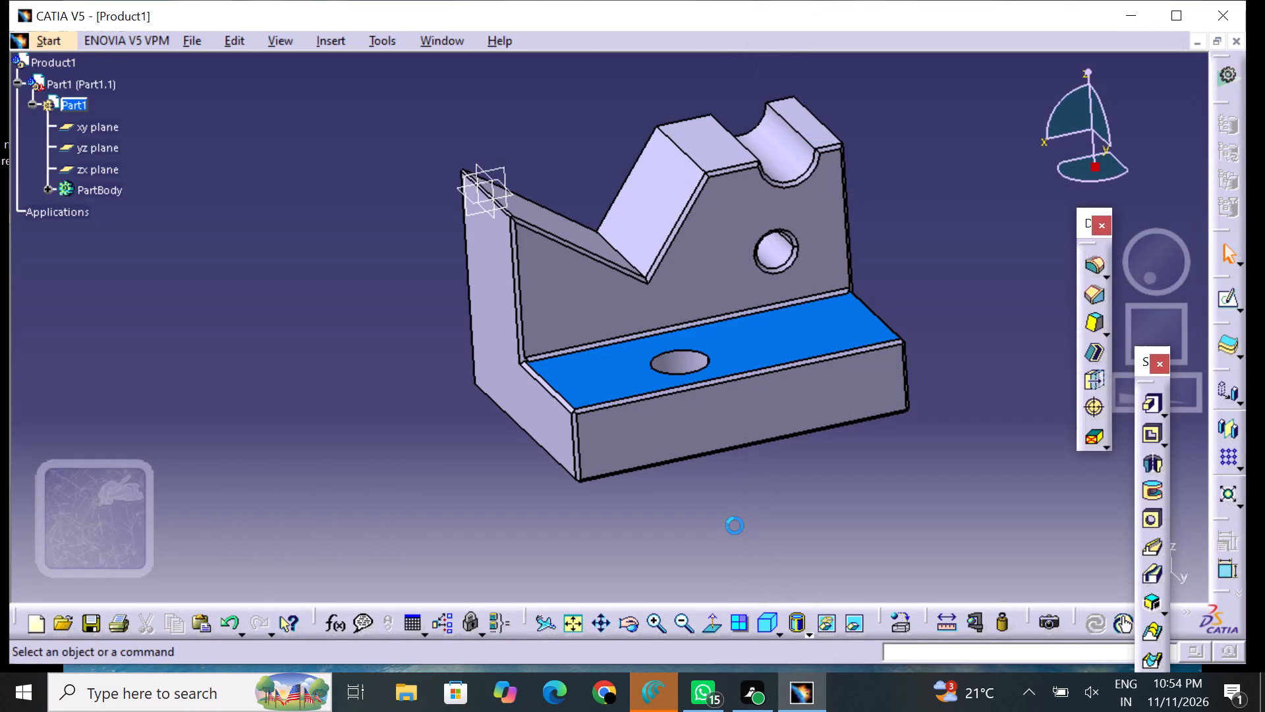
Set the fill color of the upright's front face above the foot to azure blue.
click(617, 300)
right_click(618, 302)
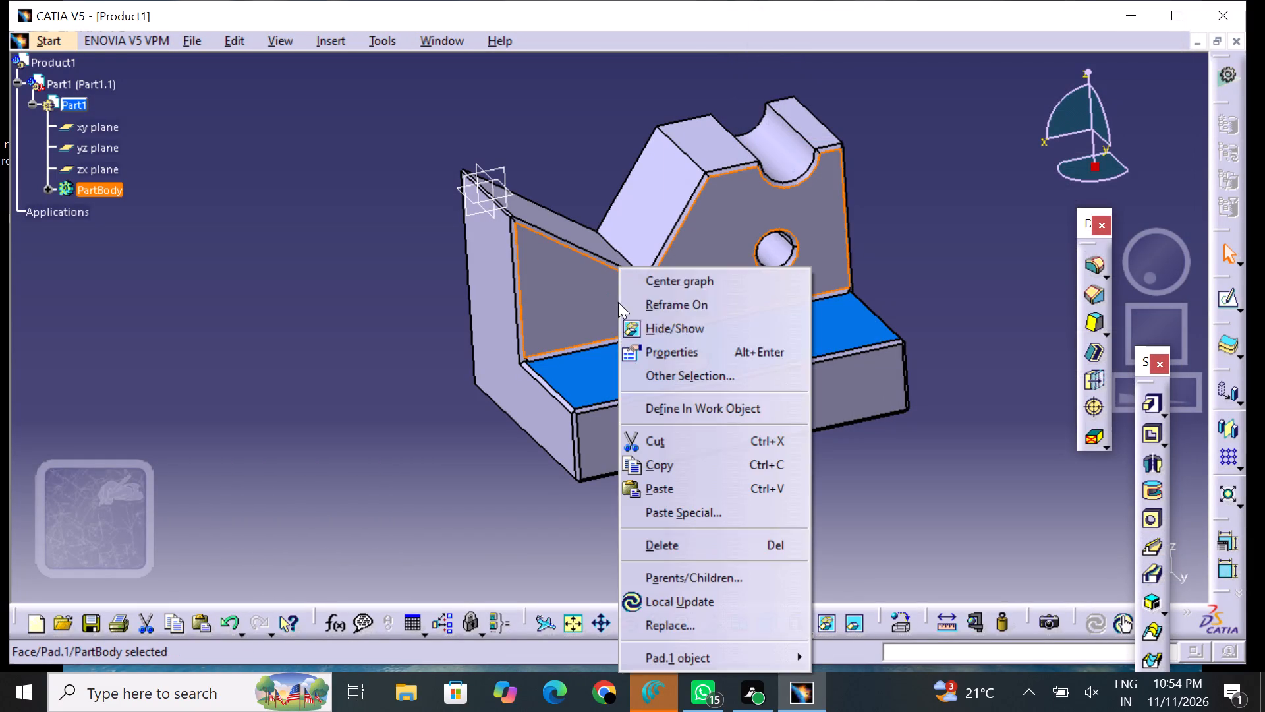
click(706, 347)
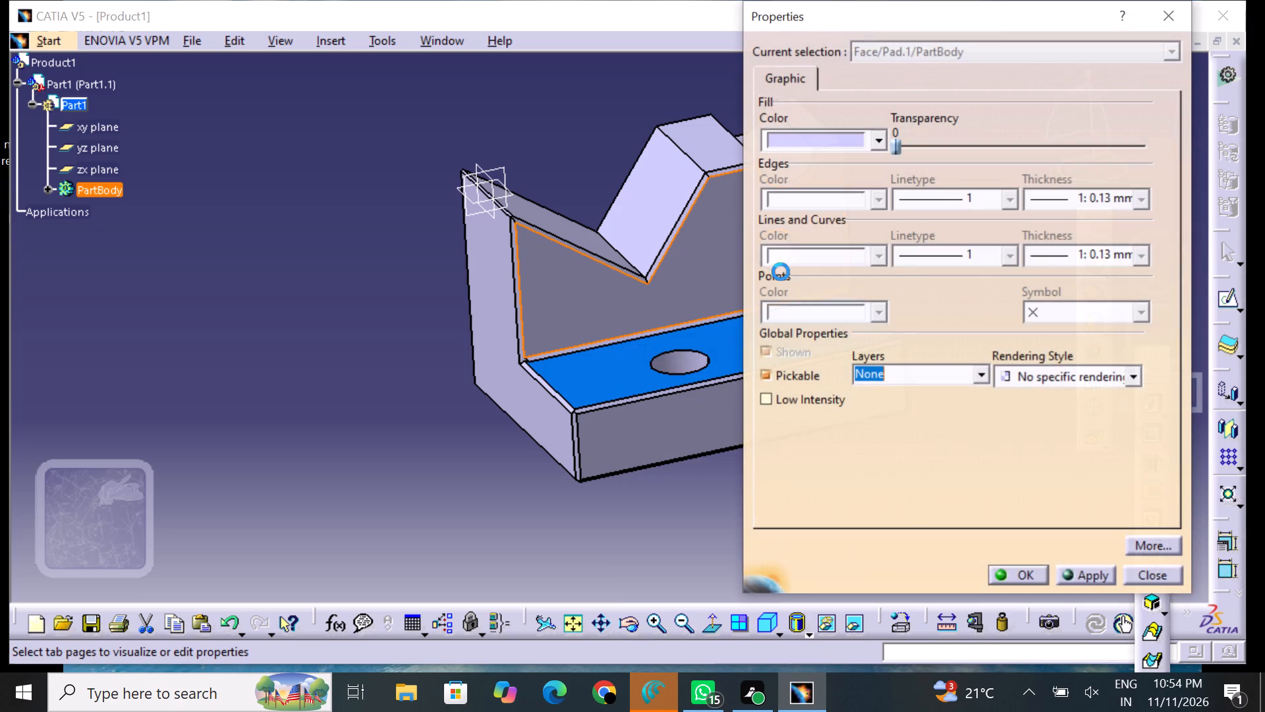
drag(812, 133, 812, 143)
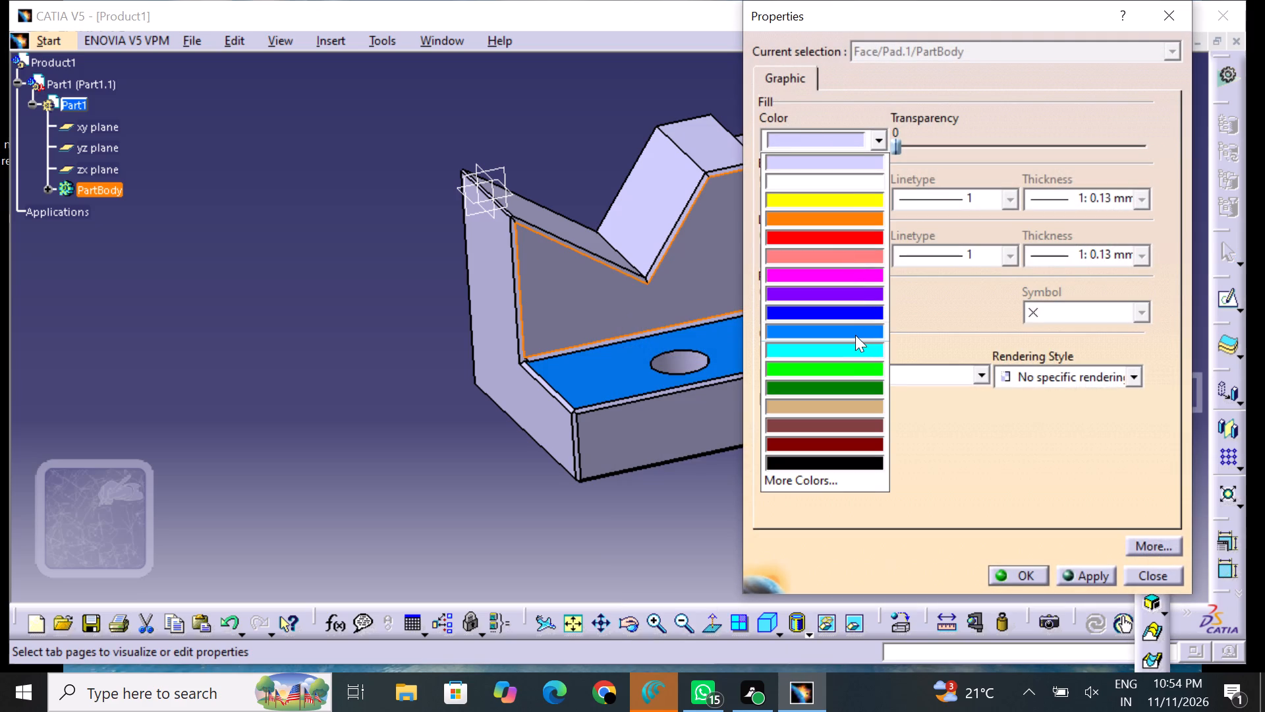
click(855, 335)
click(1027, 568)
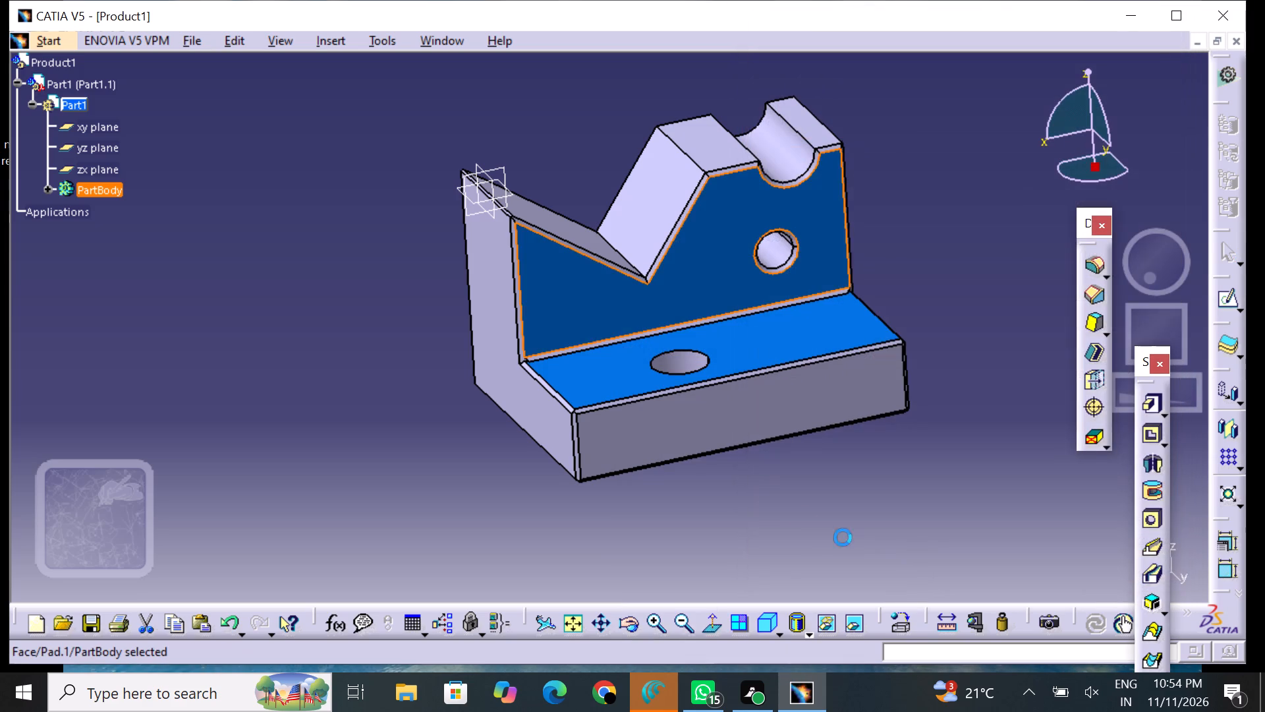
click(801, 518)
Set the fill color of the V-notch's sloped face on the part's outer end side to azure blue.
middle_drag(493, 95, 489, 147)
right_drag(493, 96, 489, 147)
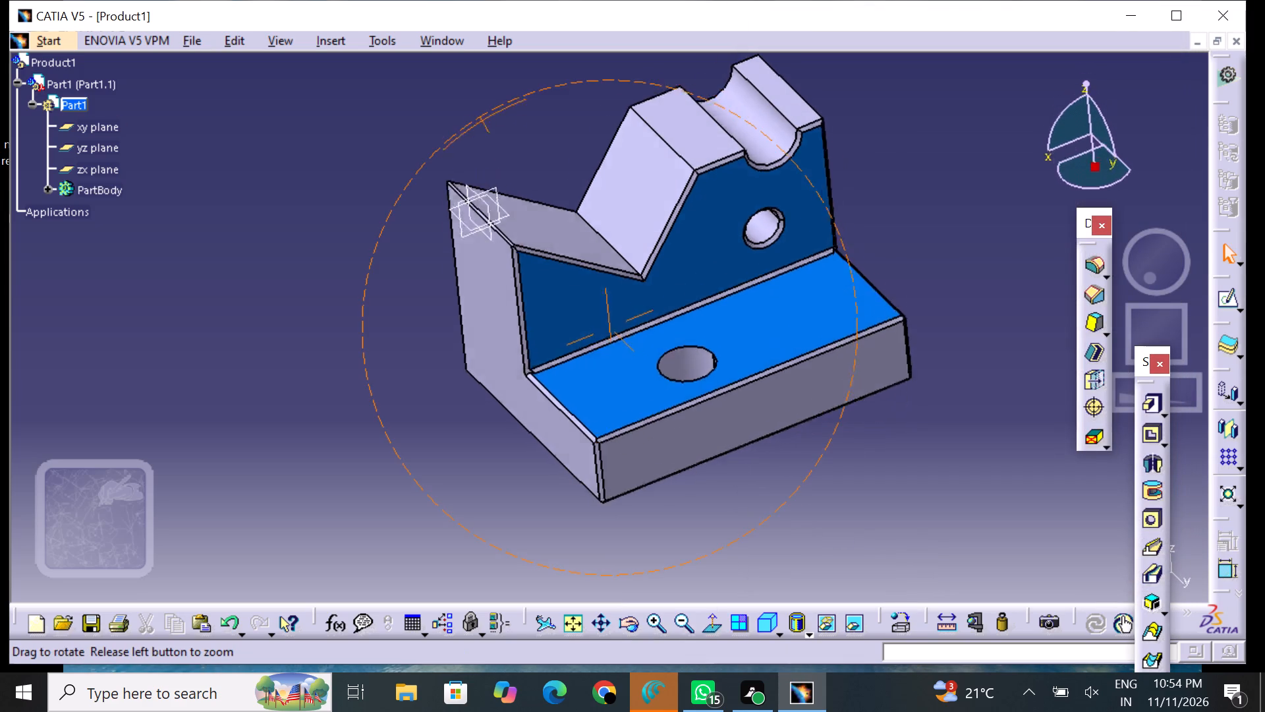
right_drag(489, 147, 522, 202)
middle_drag(489, 147, 533, 209)
click(582, 259)
right_click(583, 259)
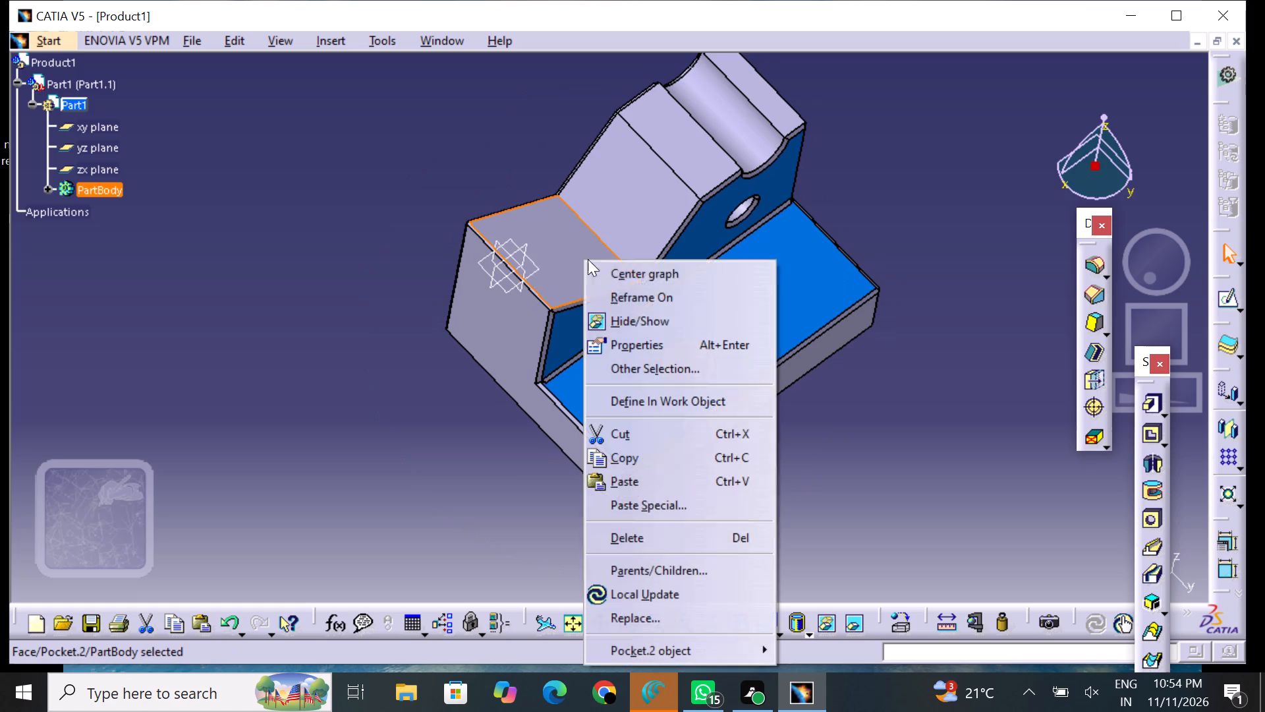
click(661, 347)
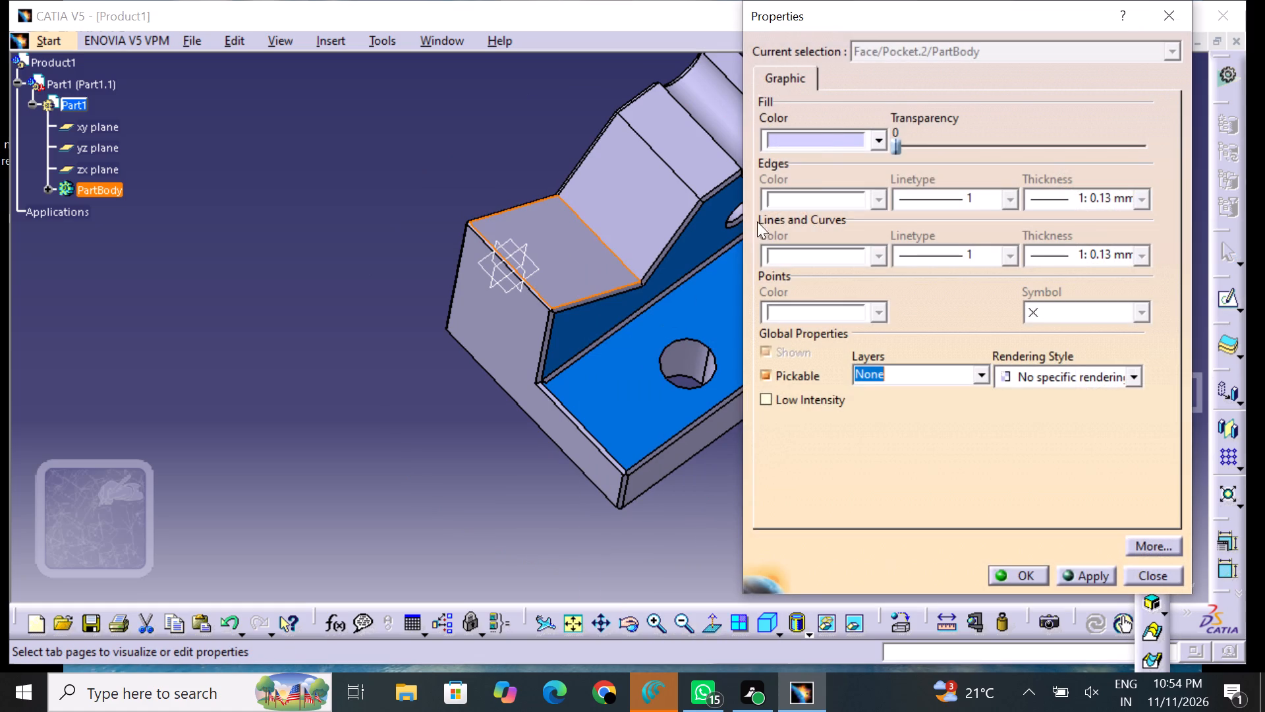
drag(826, 144, 826, 152)
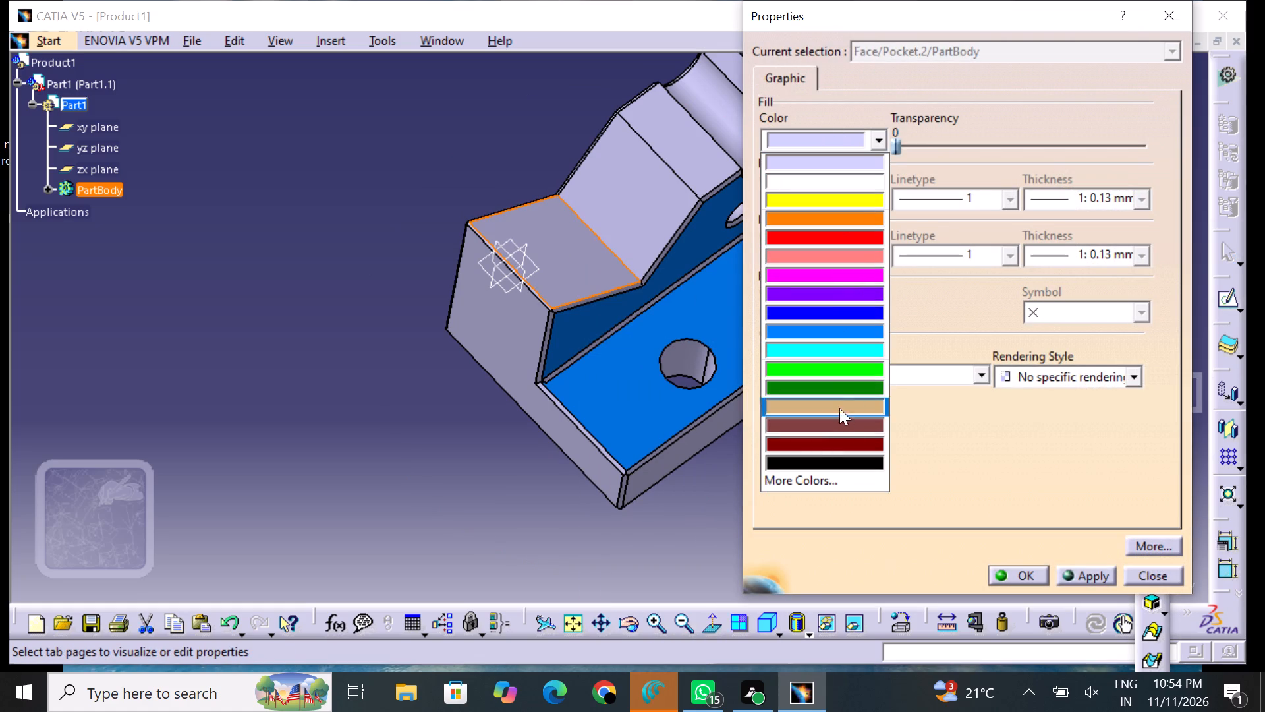
click(845, 336)
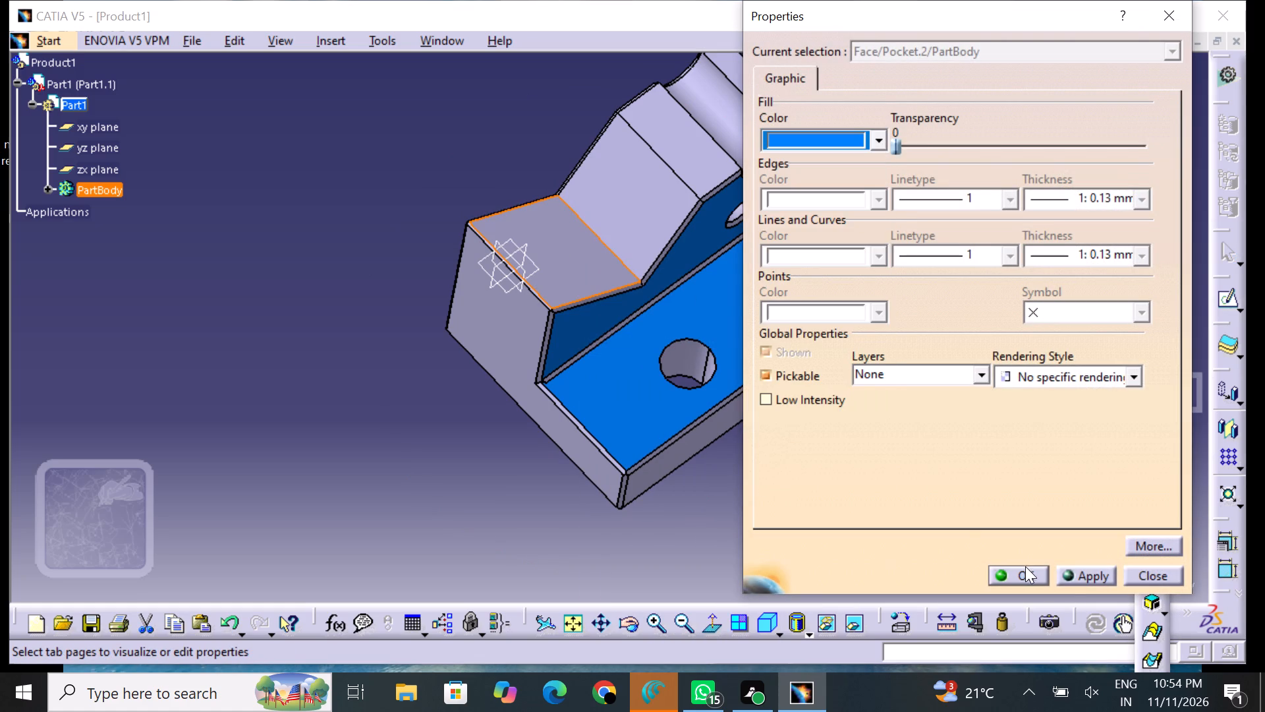
click(1026, 568)
click(843, 525)
Set the fill color of the V-notch's other sloped face, nearest the semicircular notch, to azure blue.
middle_drag(928, 361, 784, 508)
right_drag(928, 361, 784, 508)
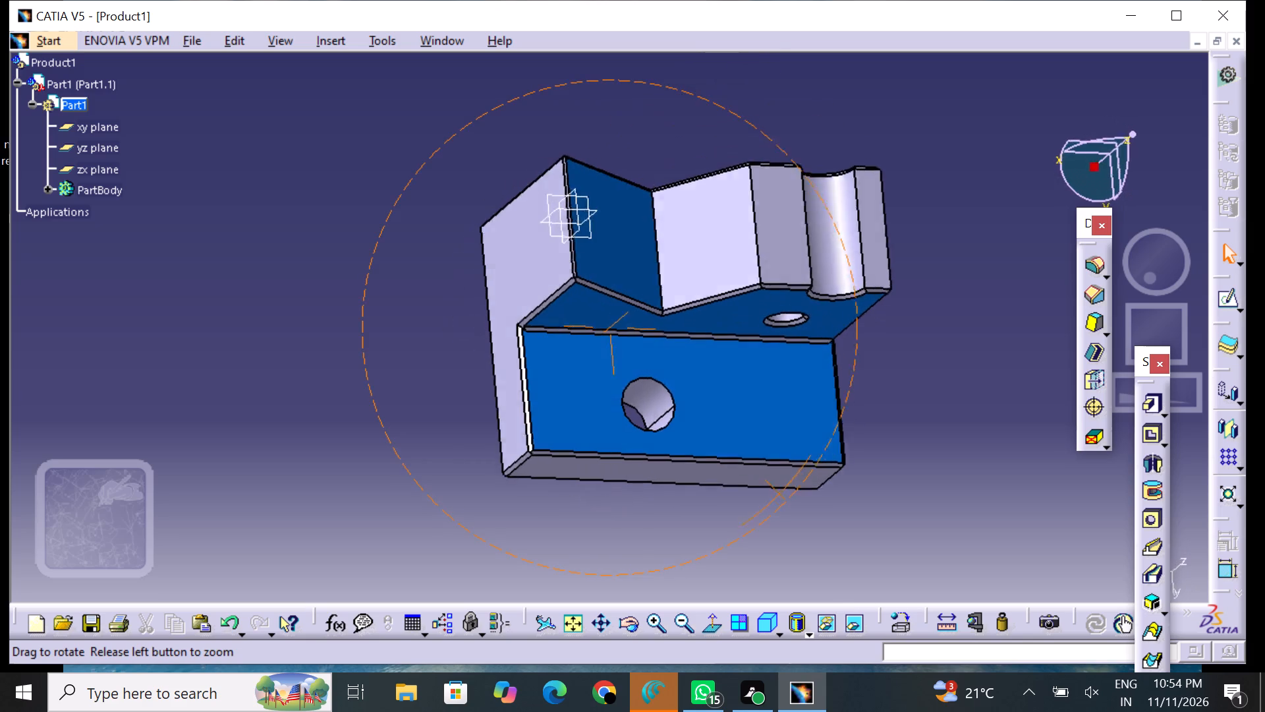
middle_drag(784, 508, 778, 509)
right_drag(784, 508, 779, 510)
middle_drag(918, 343, 758, 363)
right_drag(918, 343, 758, 363)
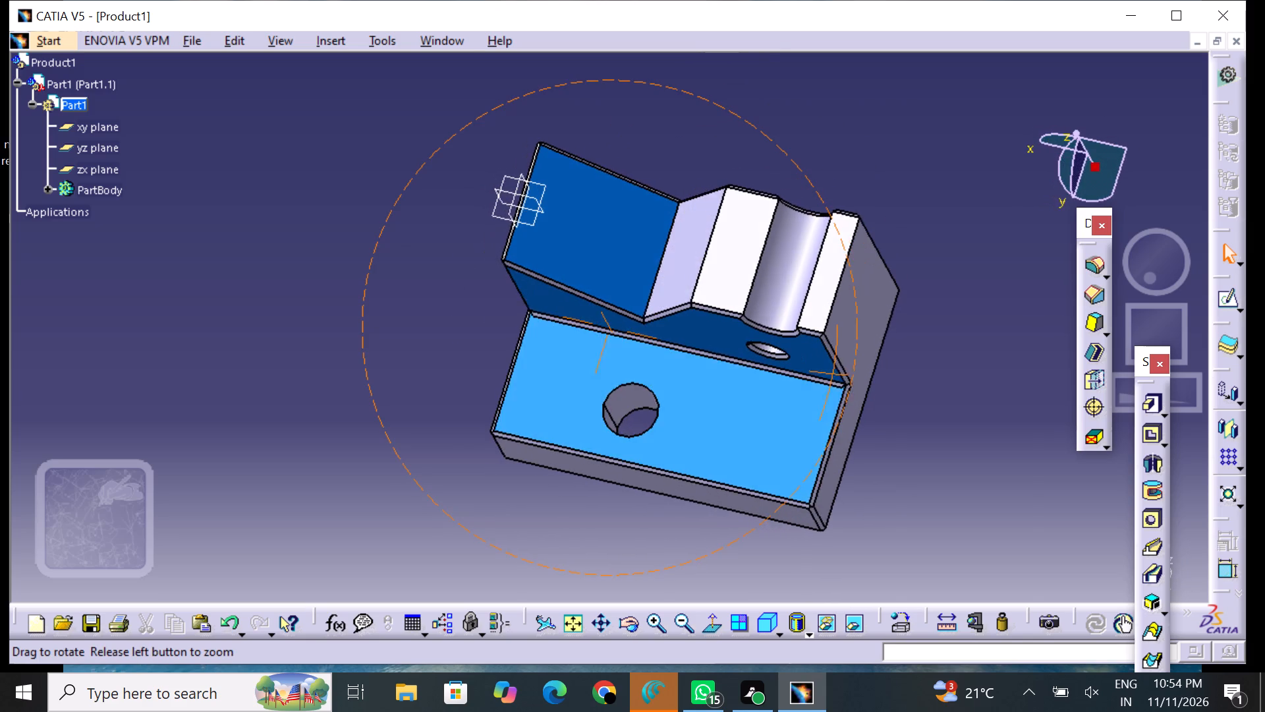
middle_drag(758, 363, 764, 361)
right_drag(758, 363, 765, 361)
click(682, 272)
right_click(683, 272)
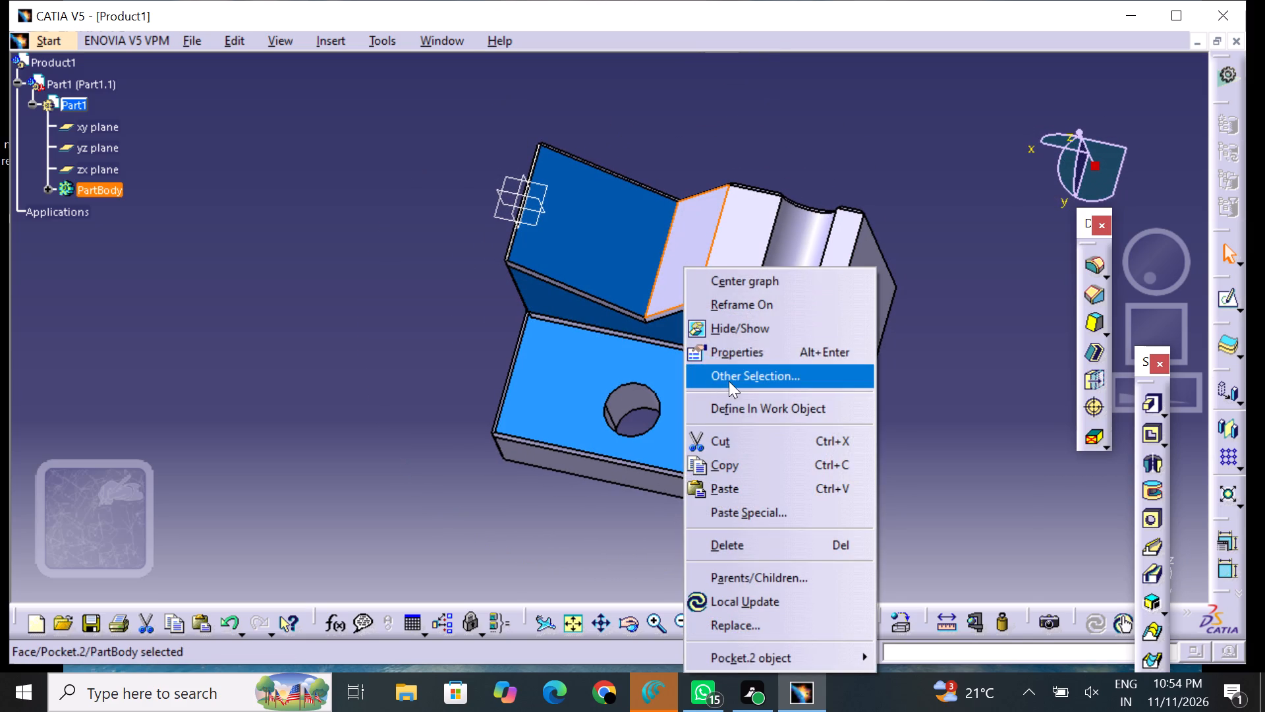
click(750, 356)
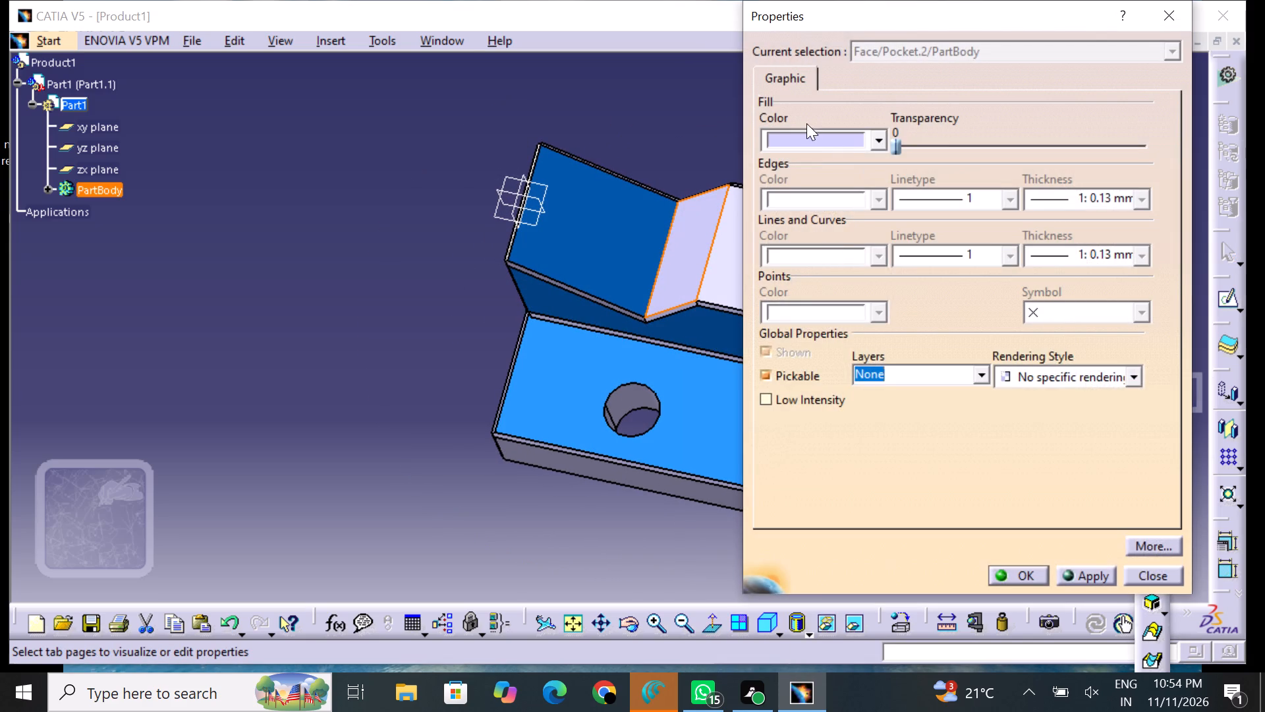
click(806, 136)
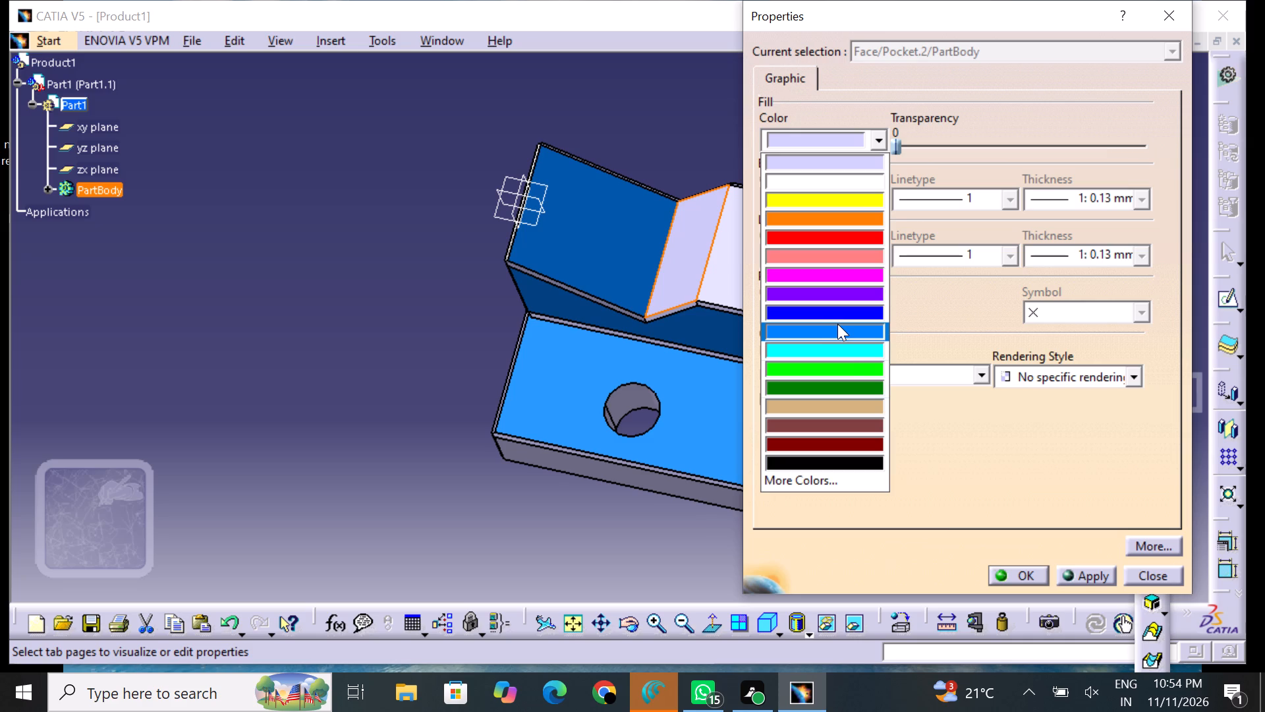
click(838, 325)
click(1019, 574)
click(922, 519)
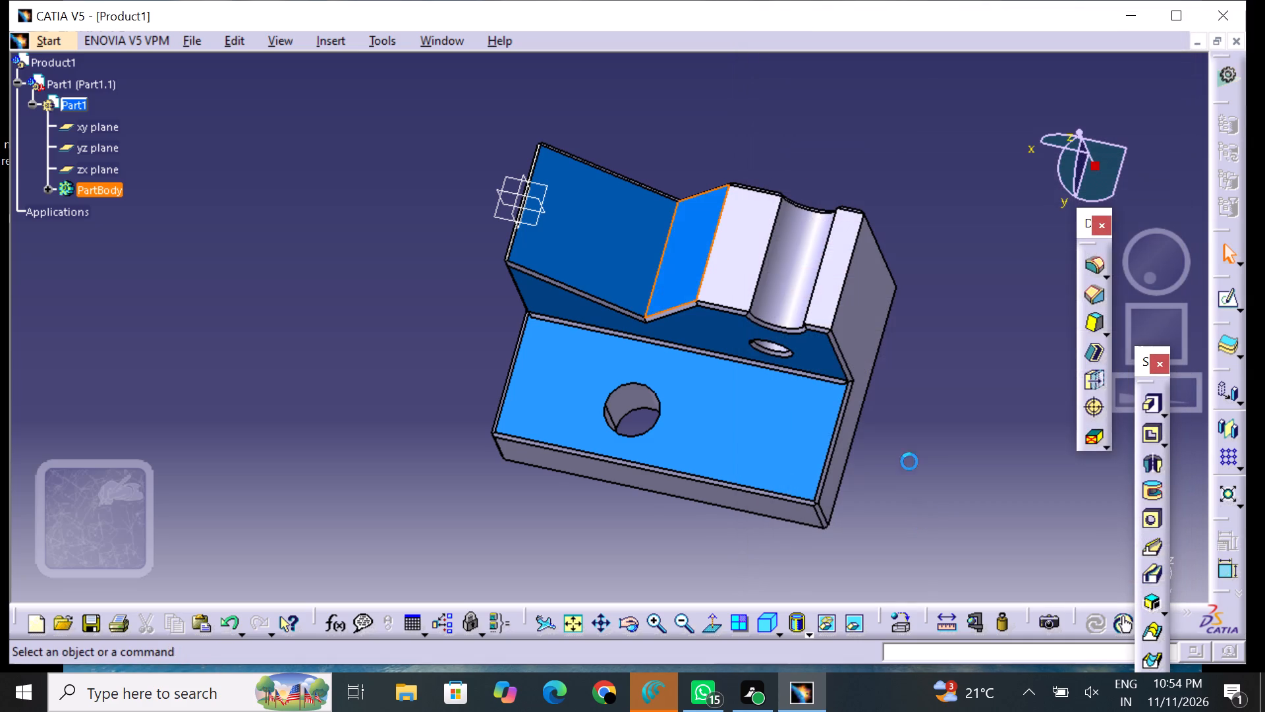
Set the fill color of the upright's flat top face between the V-notch and semicircular notch to azure blue.
click(733, 257)
right_click(735, 260)
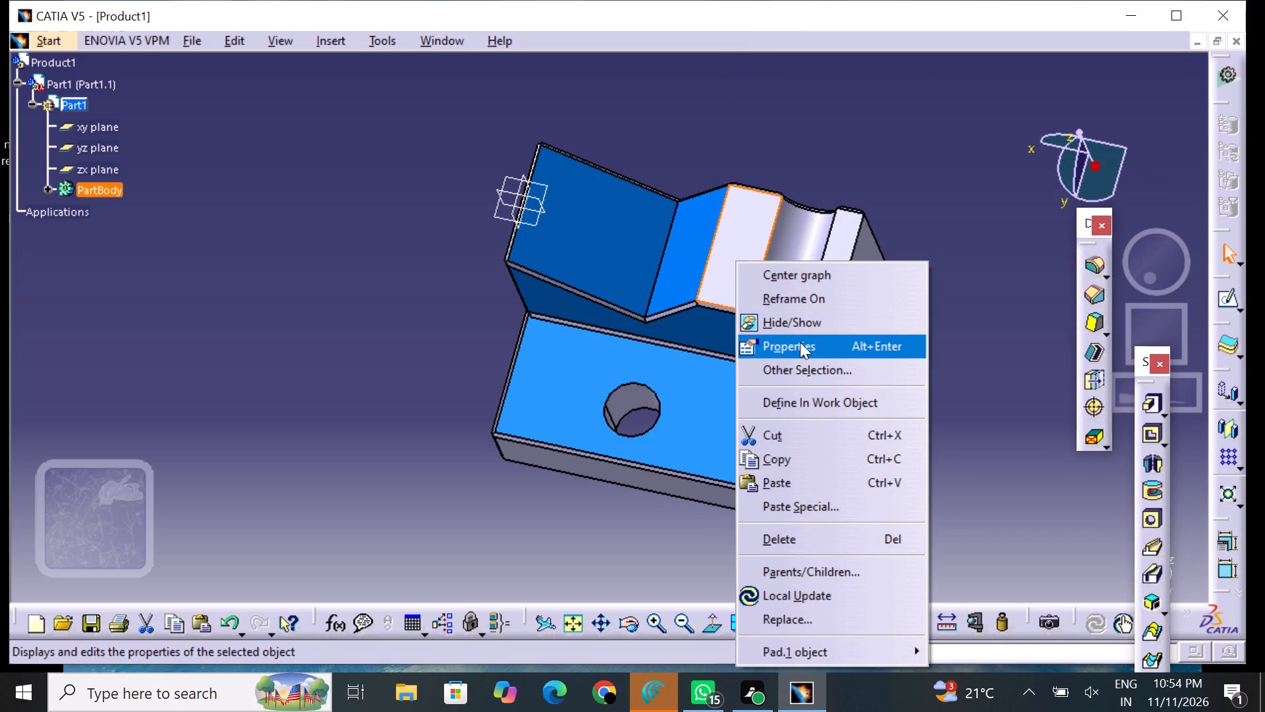
click(802, 342)
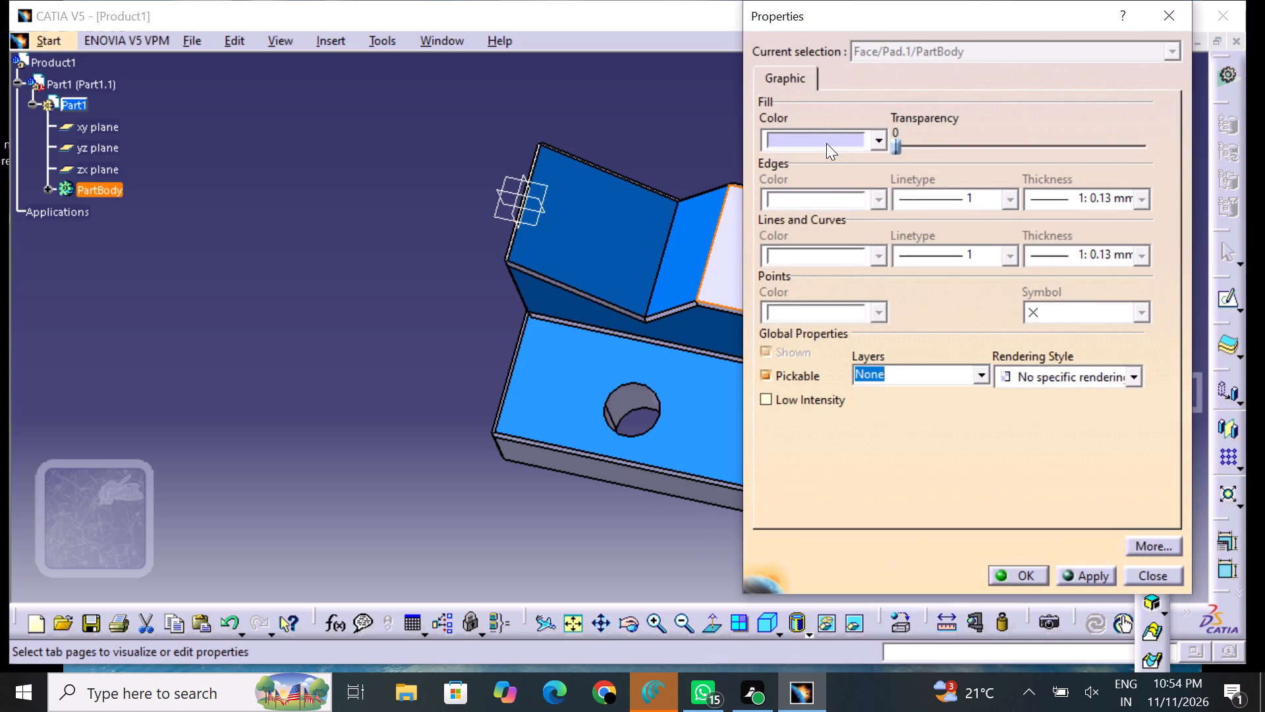
click(826, 142)
click(853, 321)
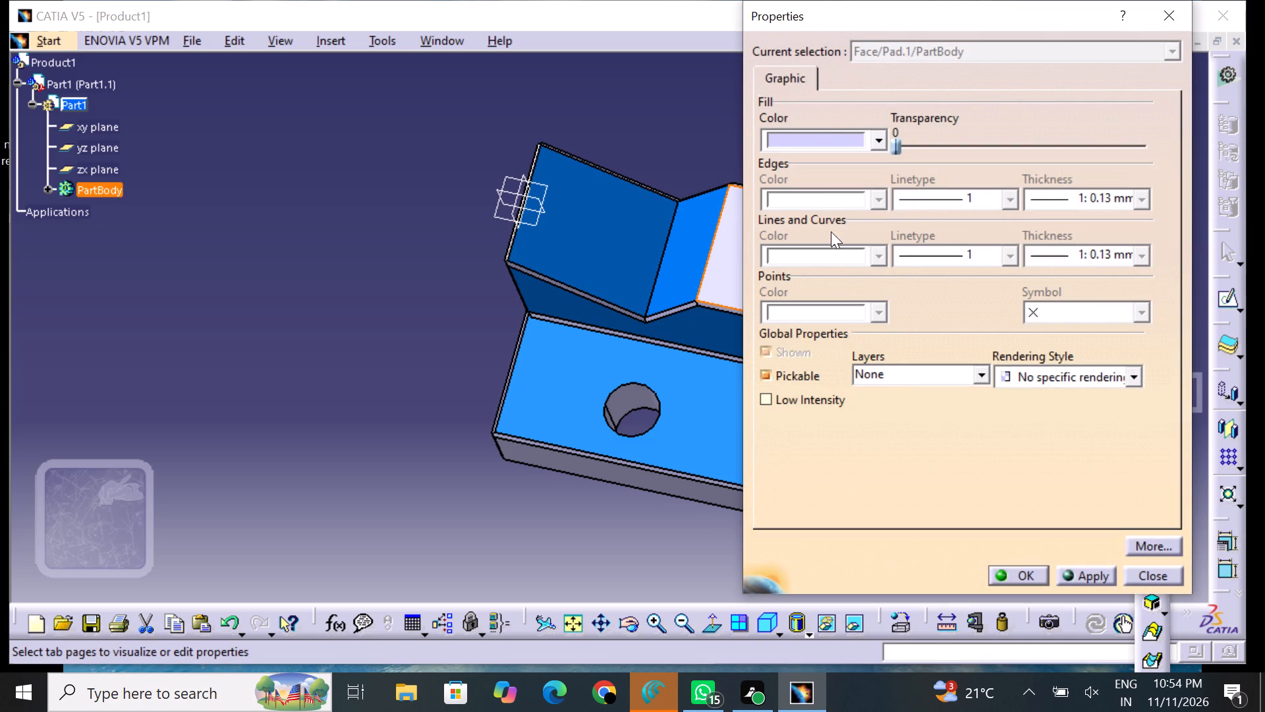
click(1028, 579)
drag(793, 604, 795, 597)
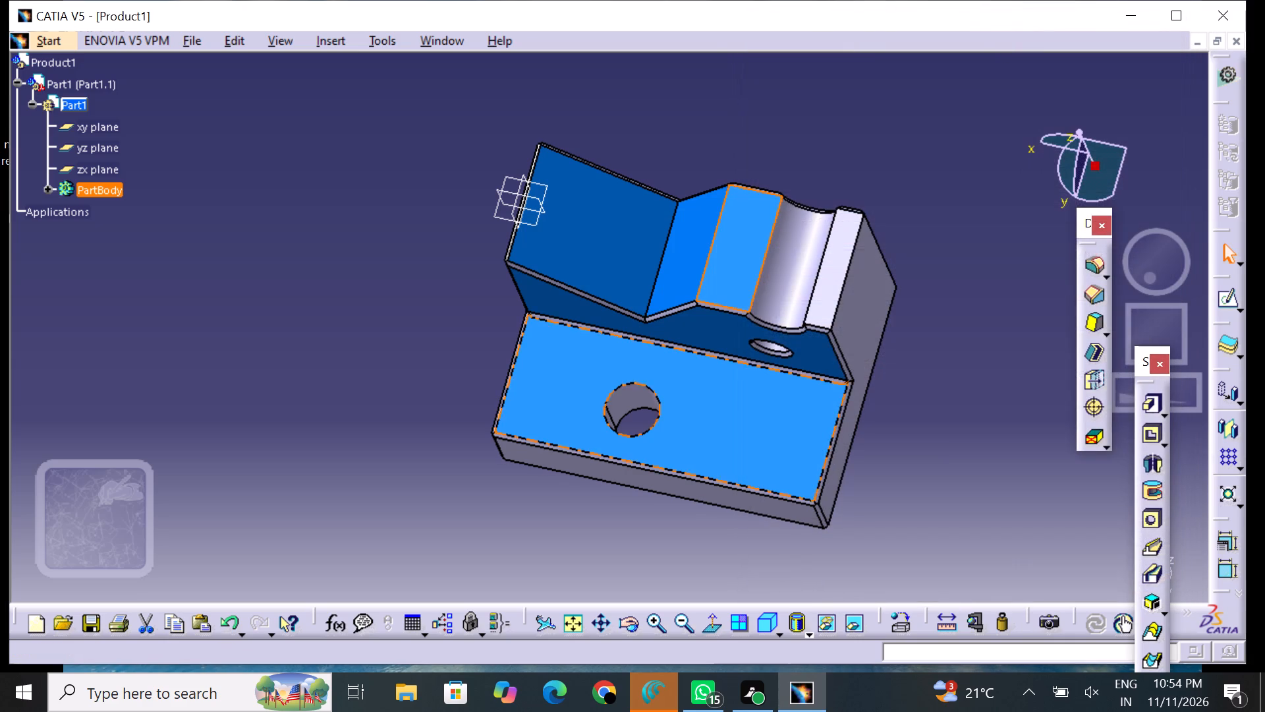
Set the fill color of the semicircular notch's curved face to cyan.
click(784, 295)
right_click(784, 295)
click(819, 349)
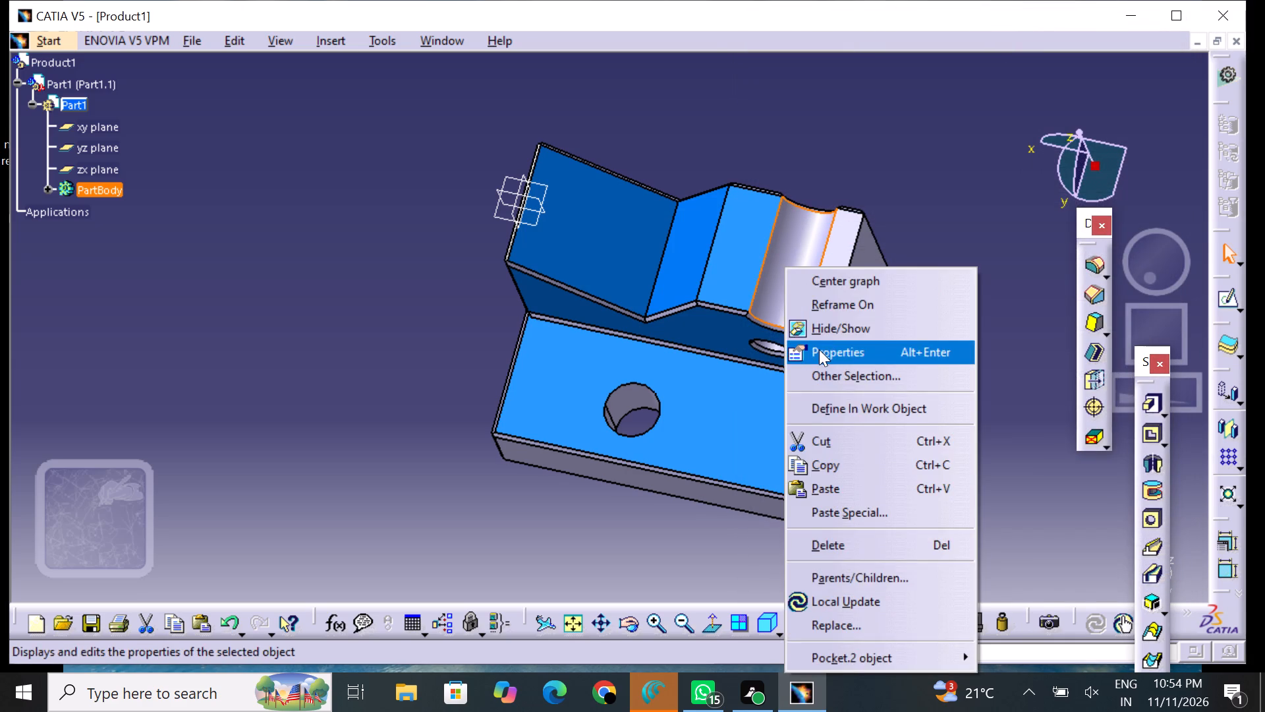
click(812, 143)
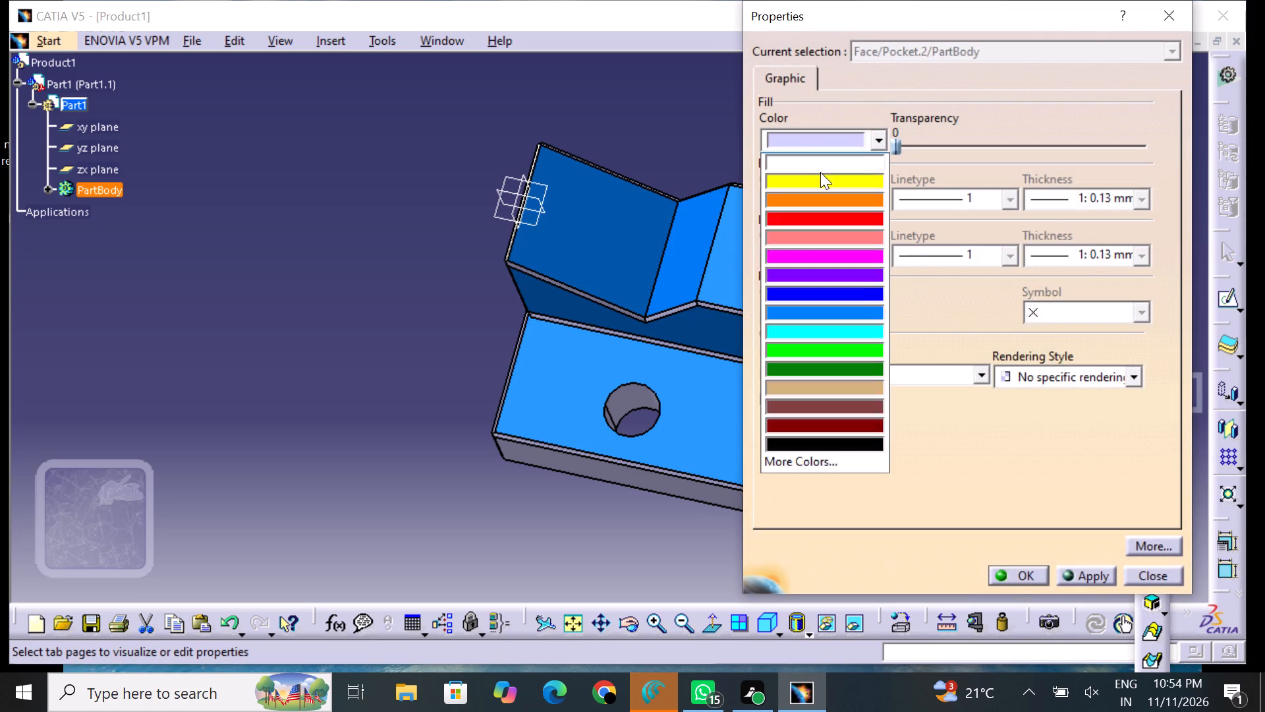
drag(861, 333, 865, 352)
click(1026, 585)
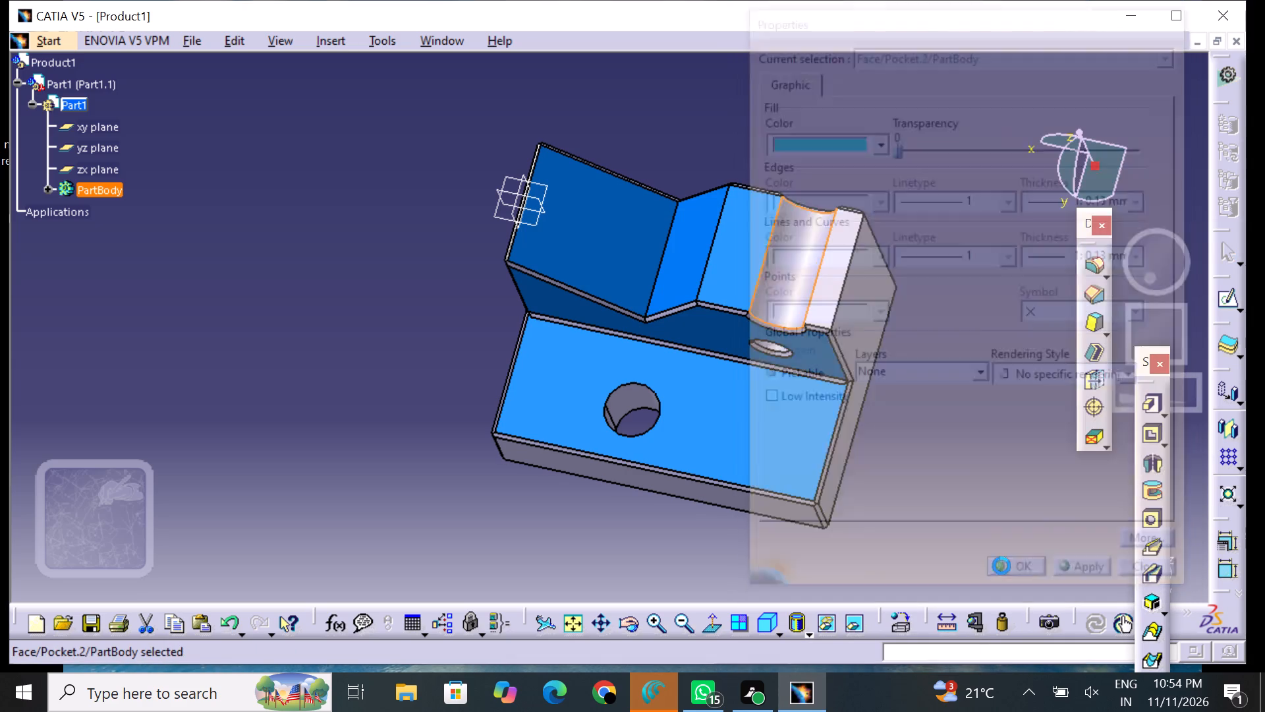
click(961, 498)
Set the fill color of the semicircular notch's curved face to azure blue.
click(781, 302)
right_click(782, 302)
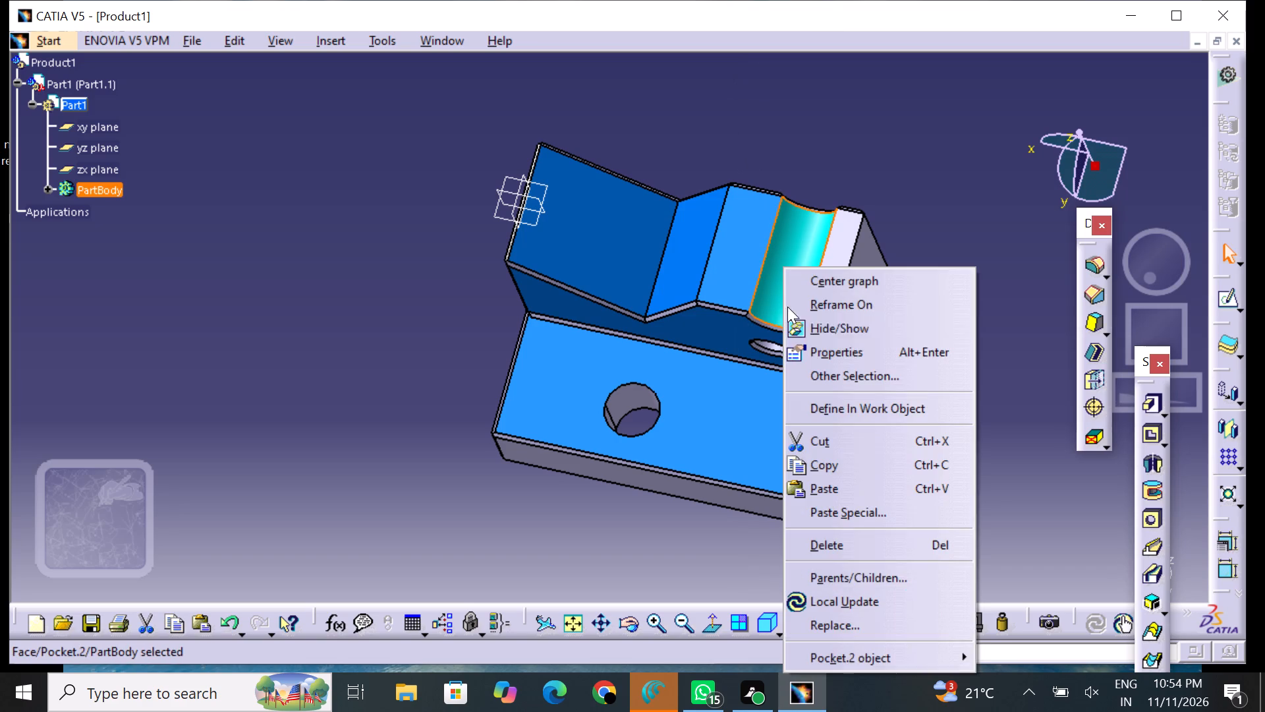
click(841, 357)
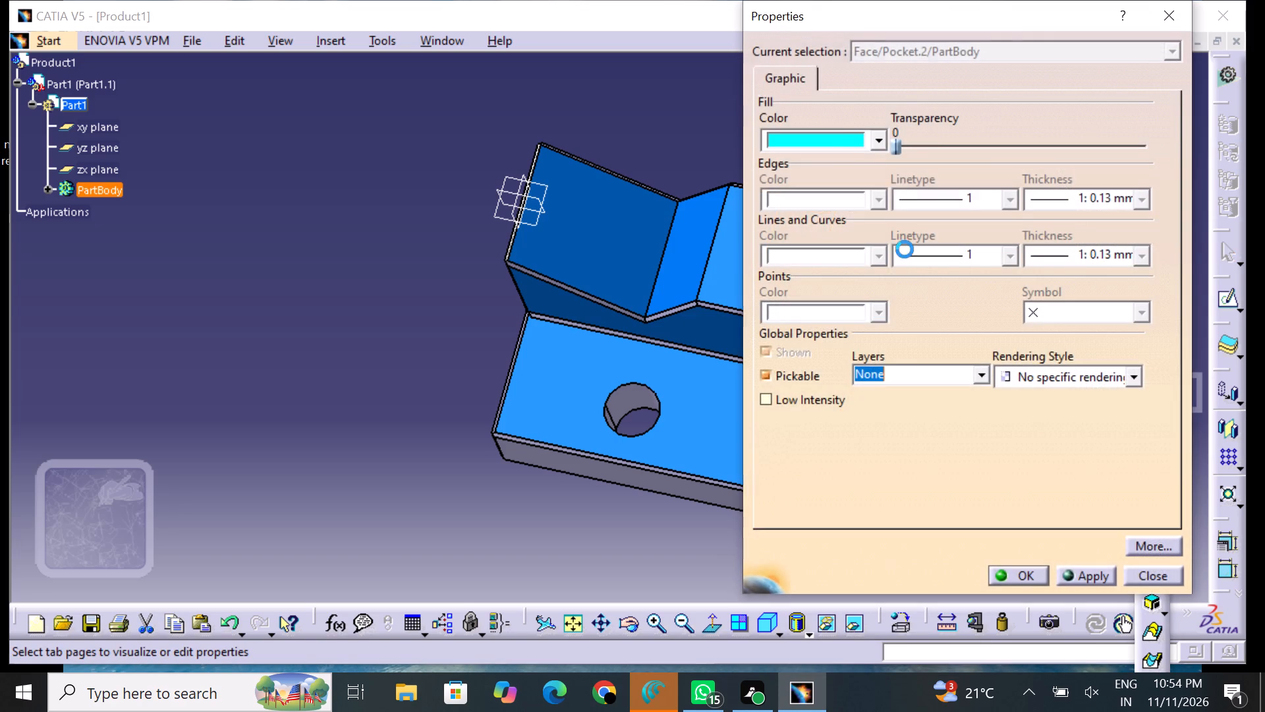
click(831, 134)
click(873, 337)
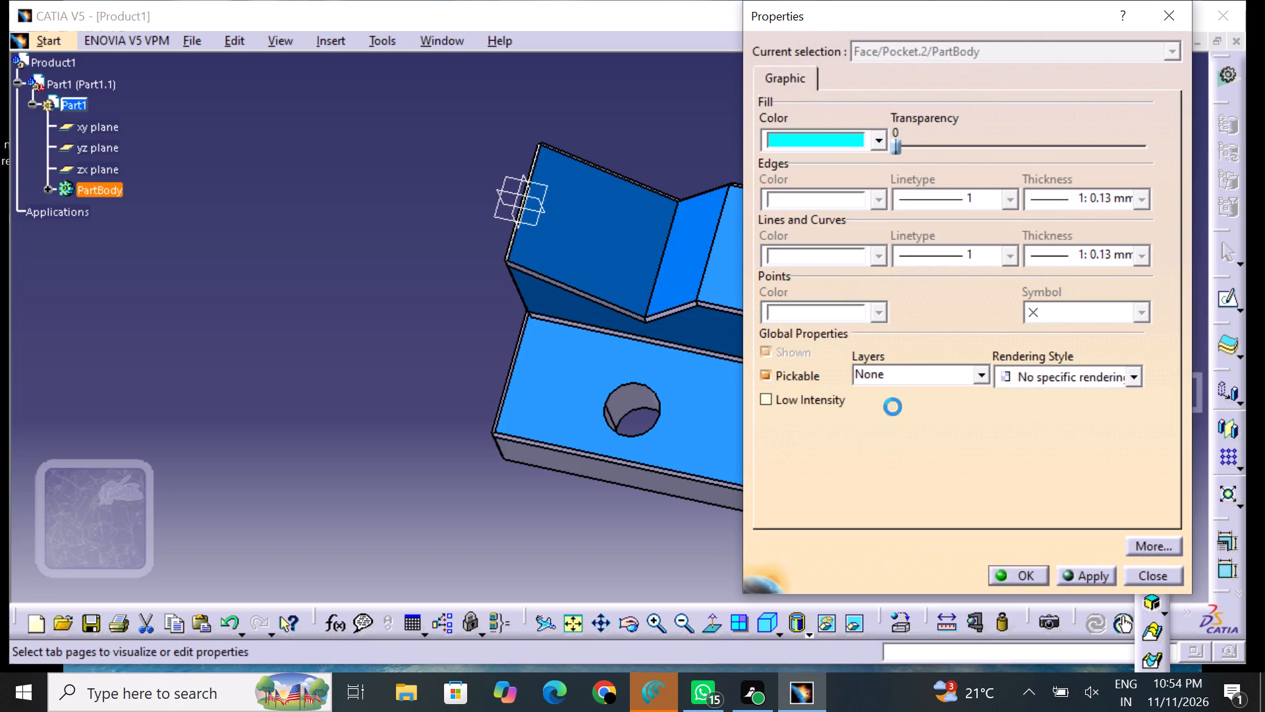
click(1033, 578)
click(945, 460)
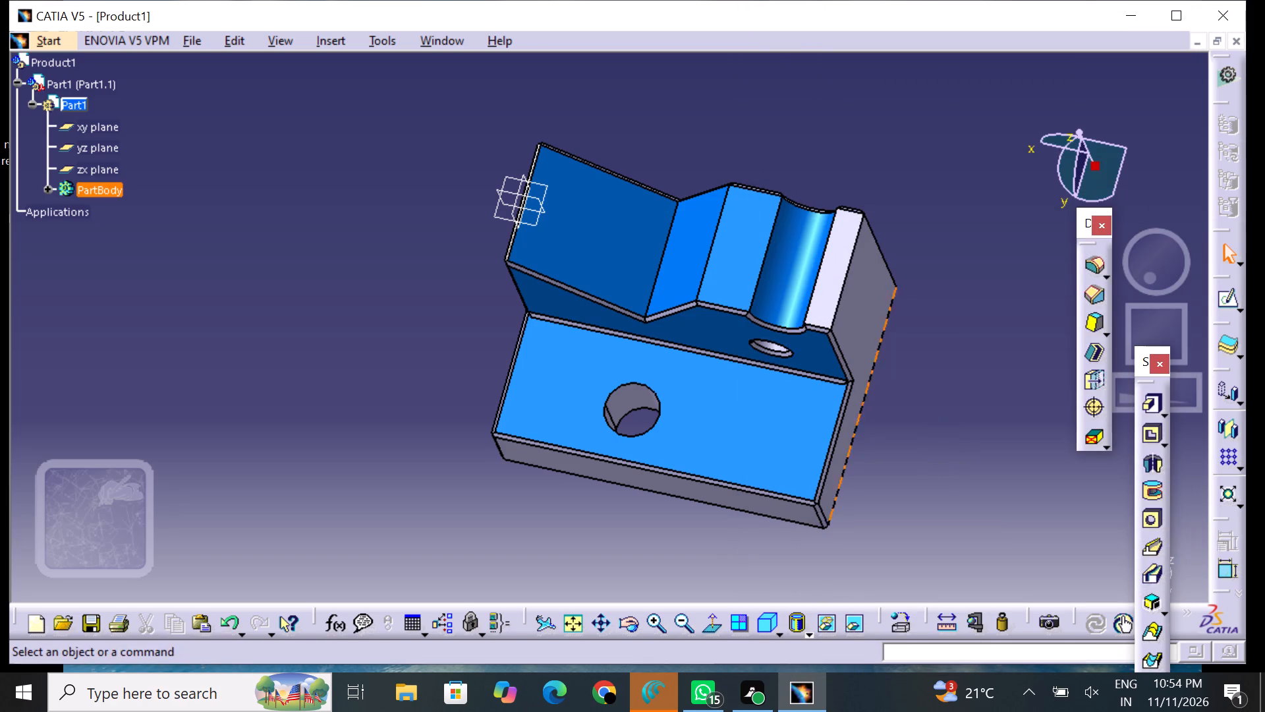
Set the fill color of the narrow top face between the semicircular notch and the end face to azure blue.
click(833, 271)
right_click(833, 271)
click(888, 353)
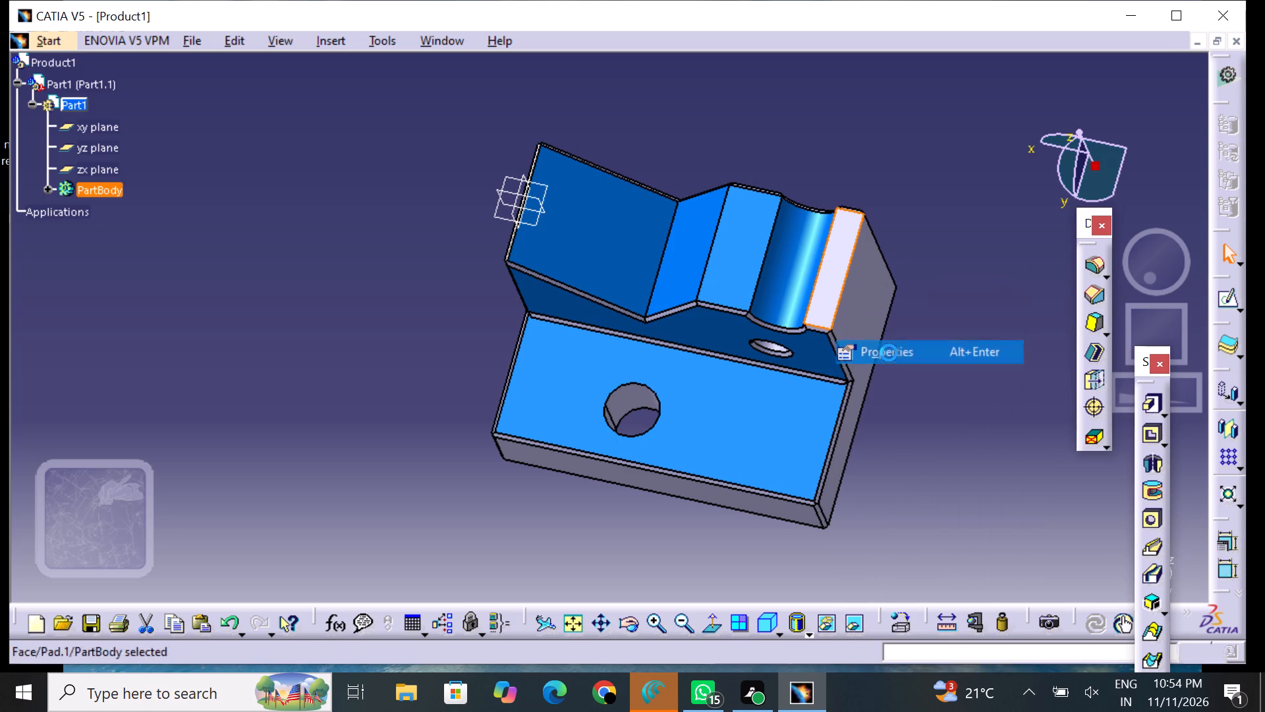
click(851, 136)
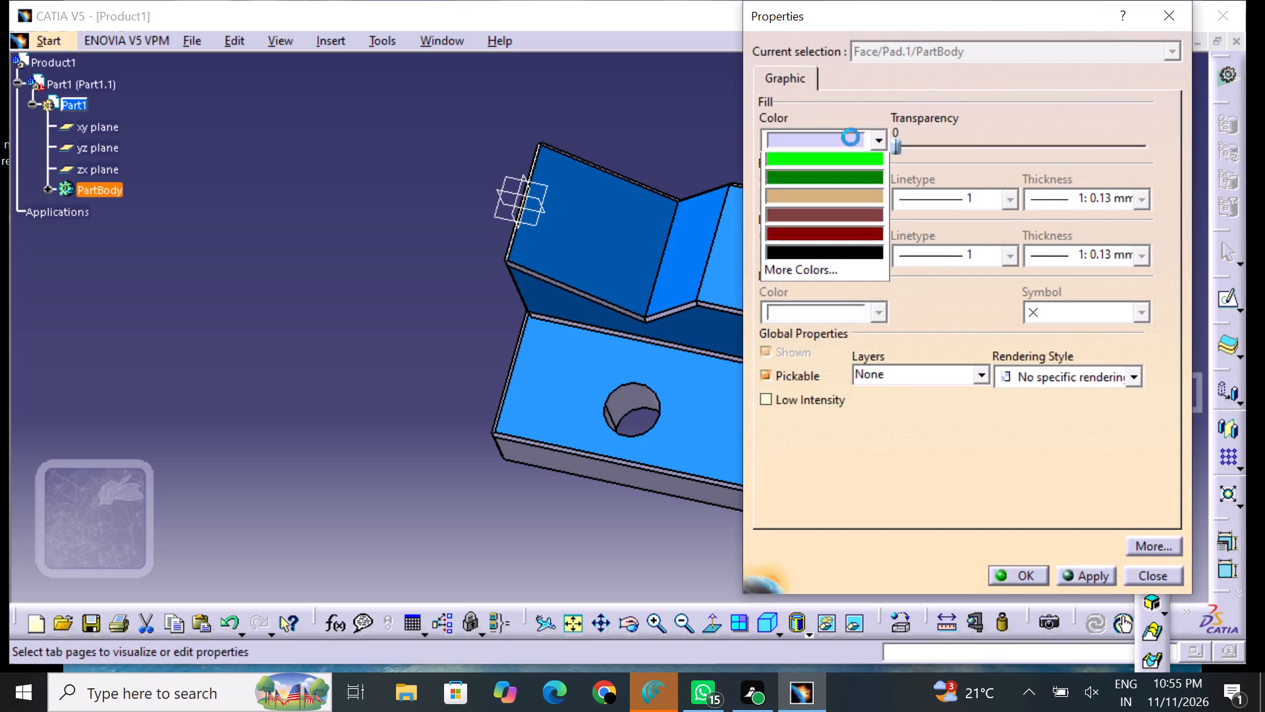
click(857, 328)
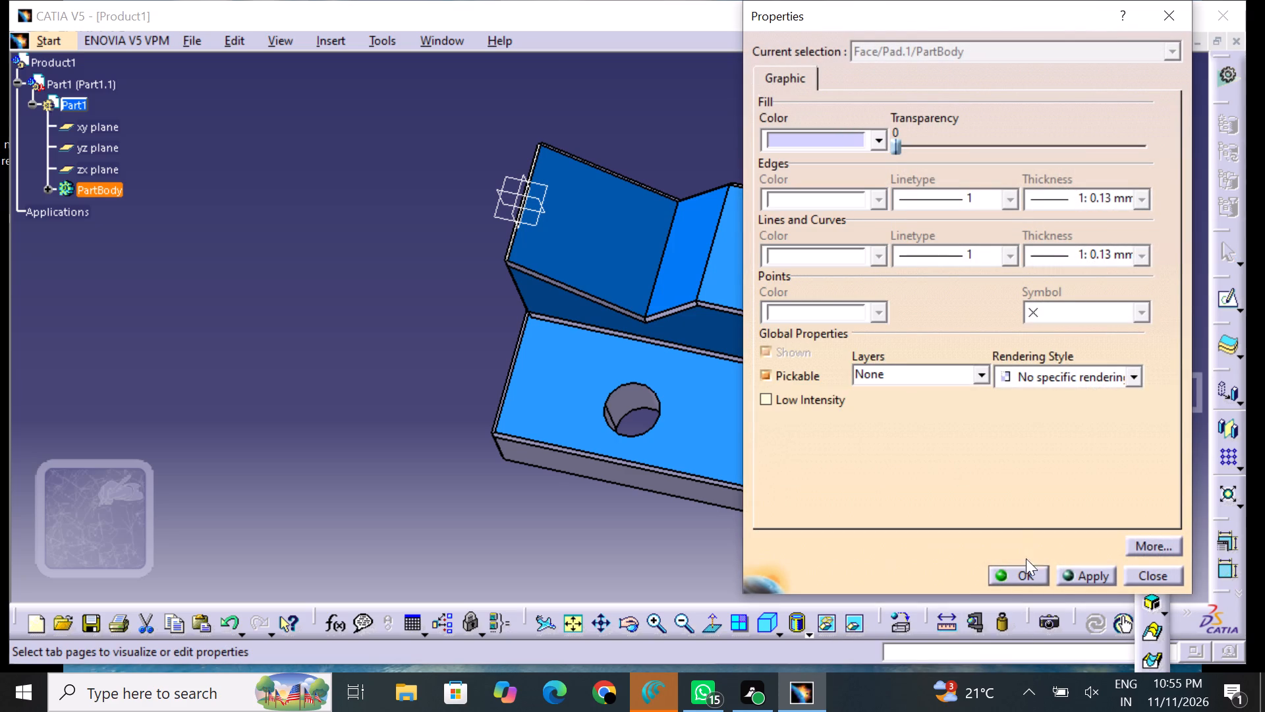
click(1021, 576)
click(989, 536)
Set the fill color of the large L-shaped end face beside the semicircular notch to azure blue.
middle_drag(964, 371, 962, 371)
right_drag(964, 371, 962, 371)
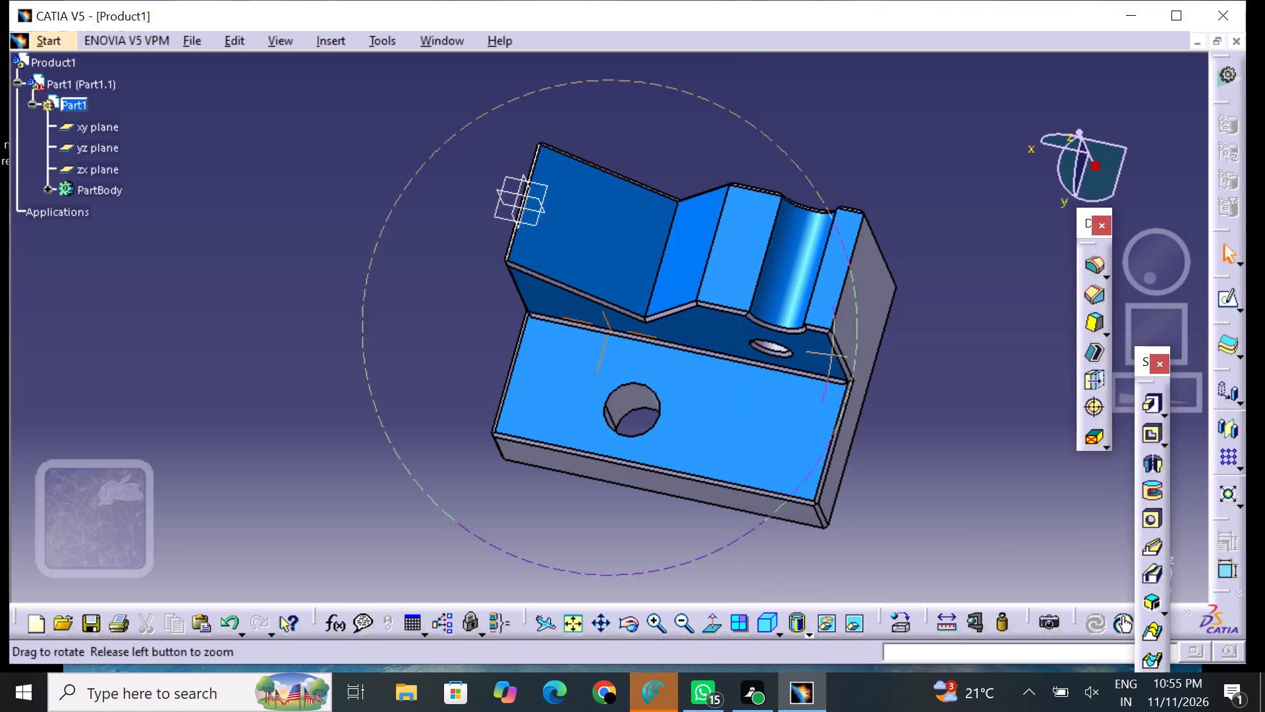
middle_drag(962, 371, 773, 359)
right_drag(962, 371, 675, 361)
click(794, 298)
right_click(794, 300)
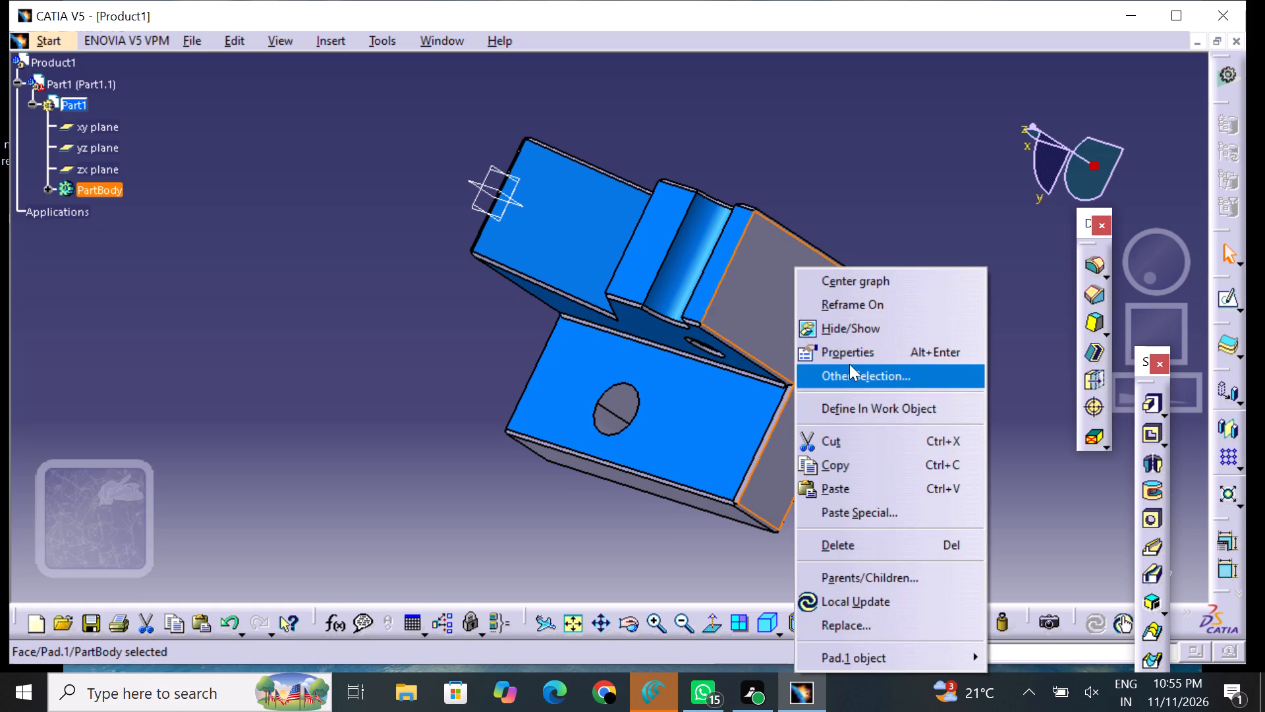
click(859, 354)
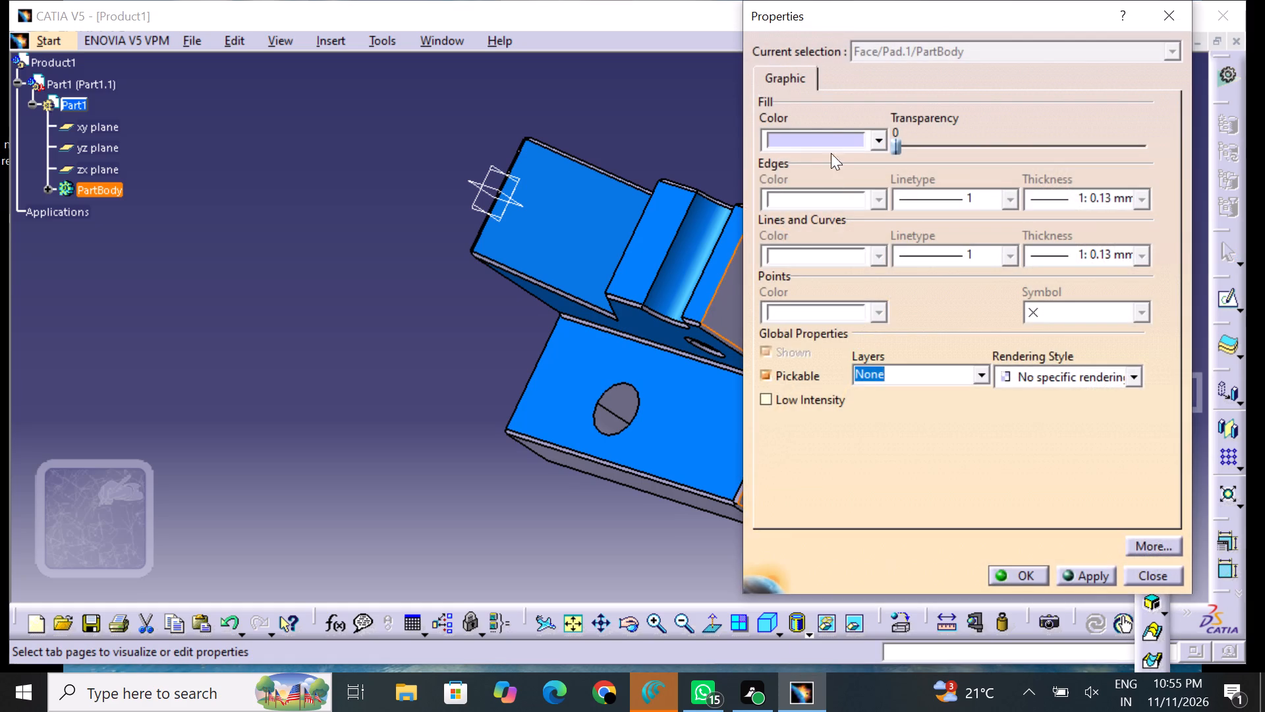
click(829, 133)
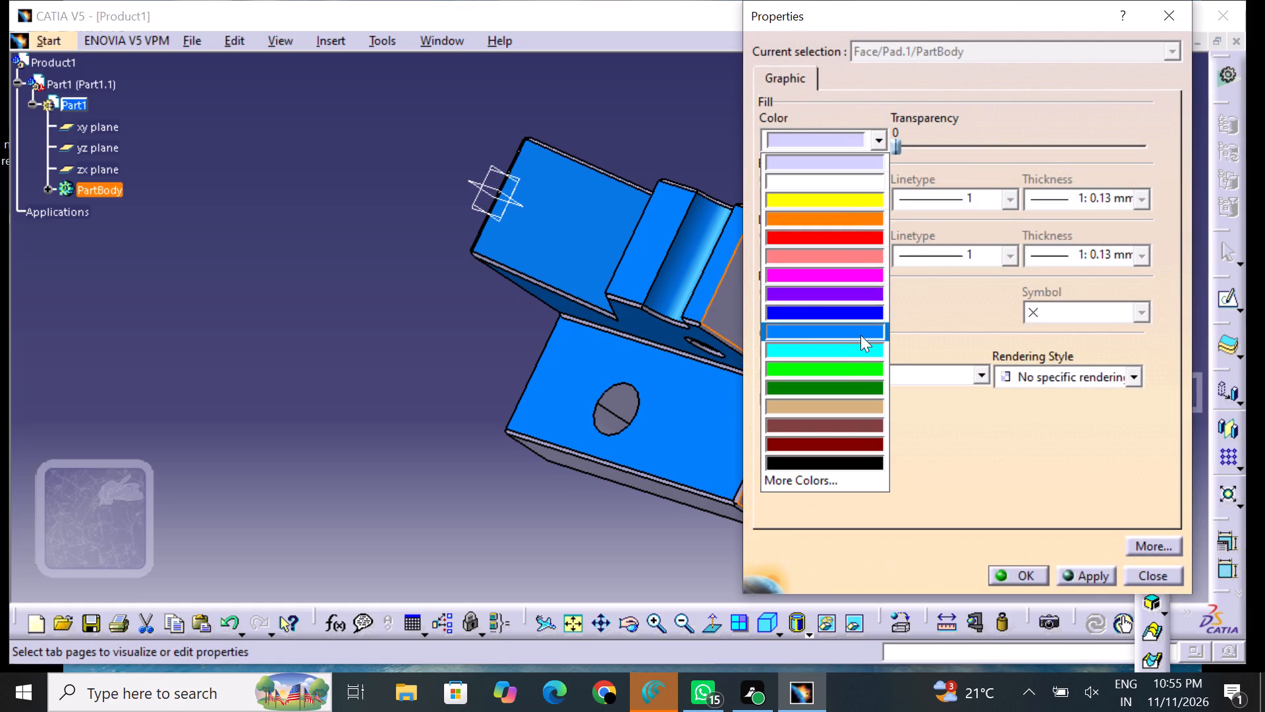
click(860, 328)
click(1032, 571)
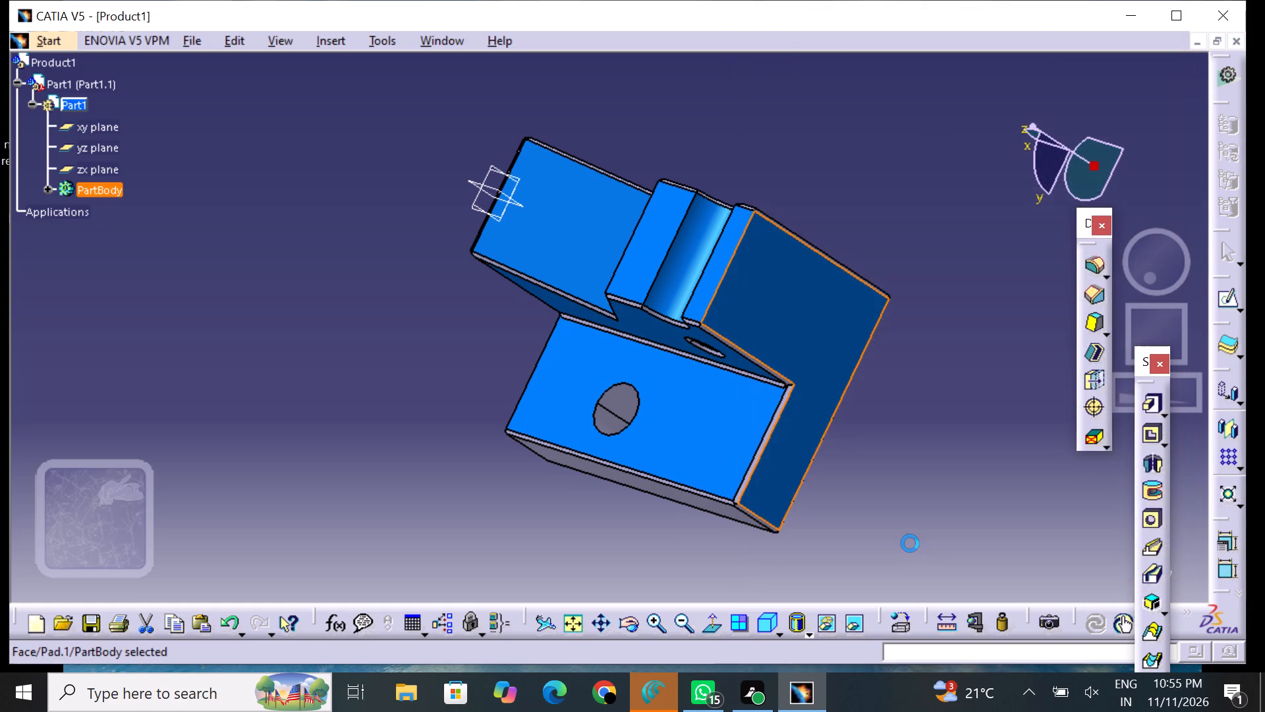
click(910, 543)
Set the fill color of the opposite L-shaped end face, on the V-notch side, to azure blue.
middle_drag(587, 524, 730, 340)
right_drag(594, 518, 734, 332)
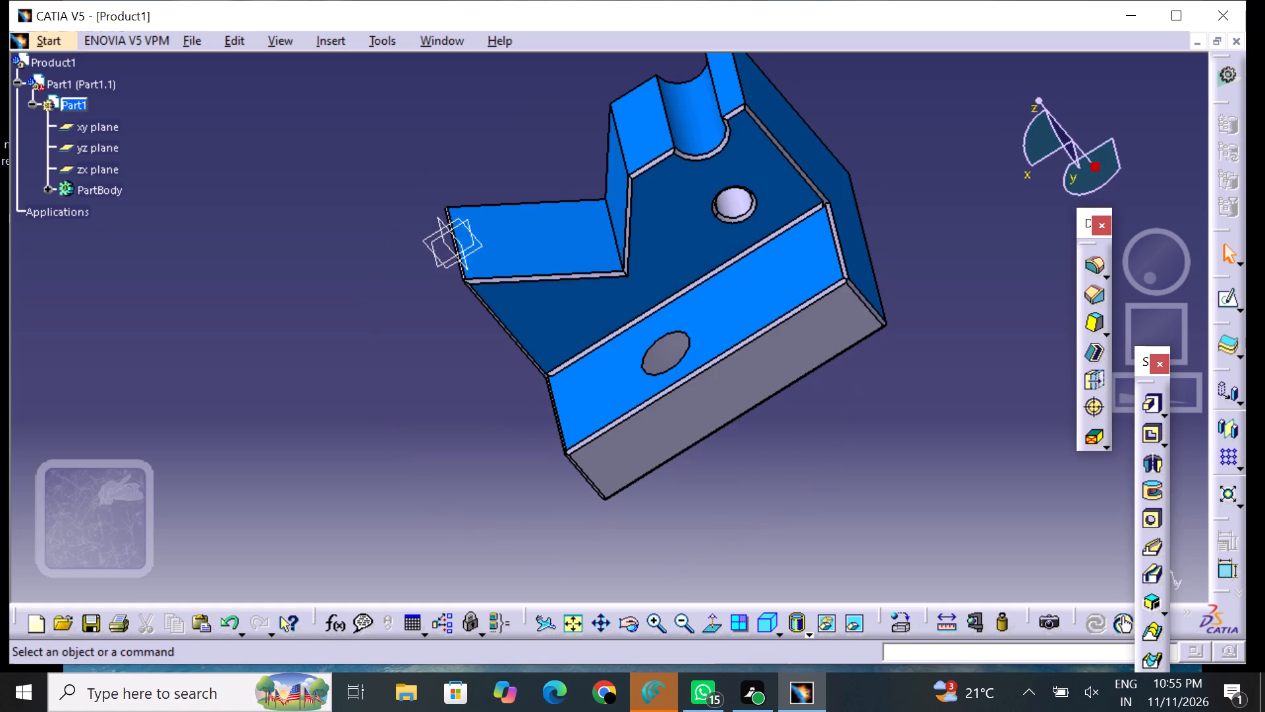
middle_drag(553, 514, 716, 340)
right_drag(555, 514, 716, 340)
click(592, 415)
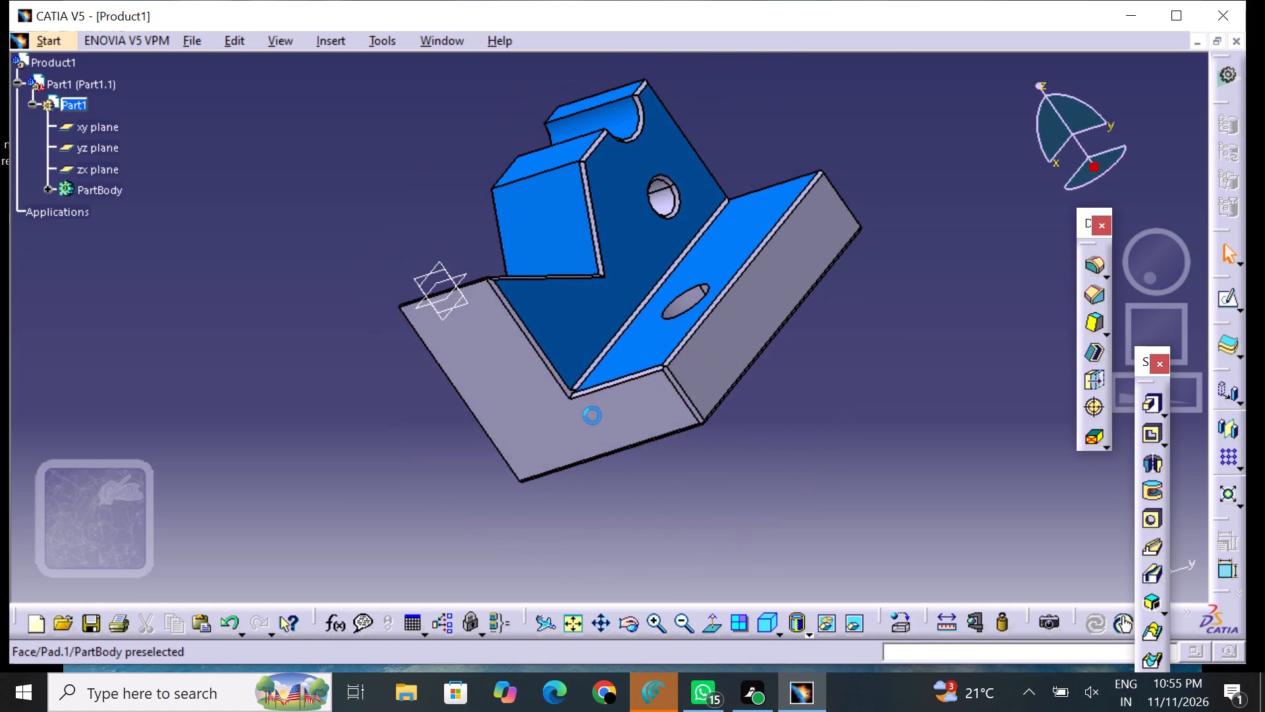
right_click(594, 415)
click(710, 103)
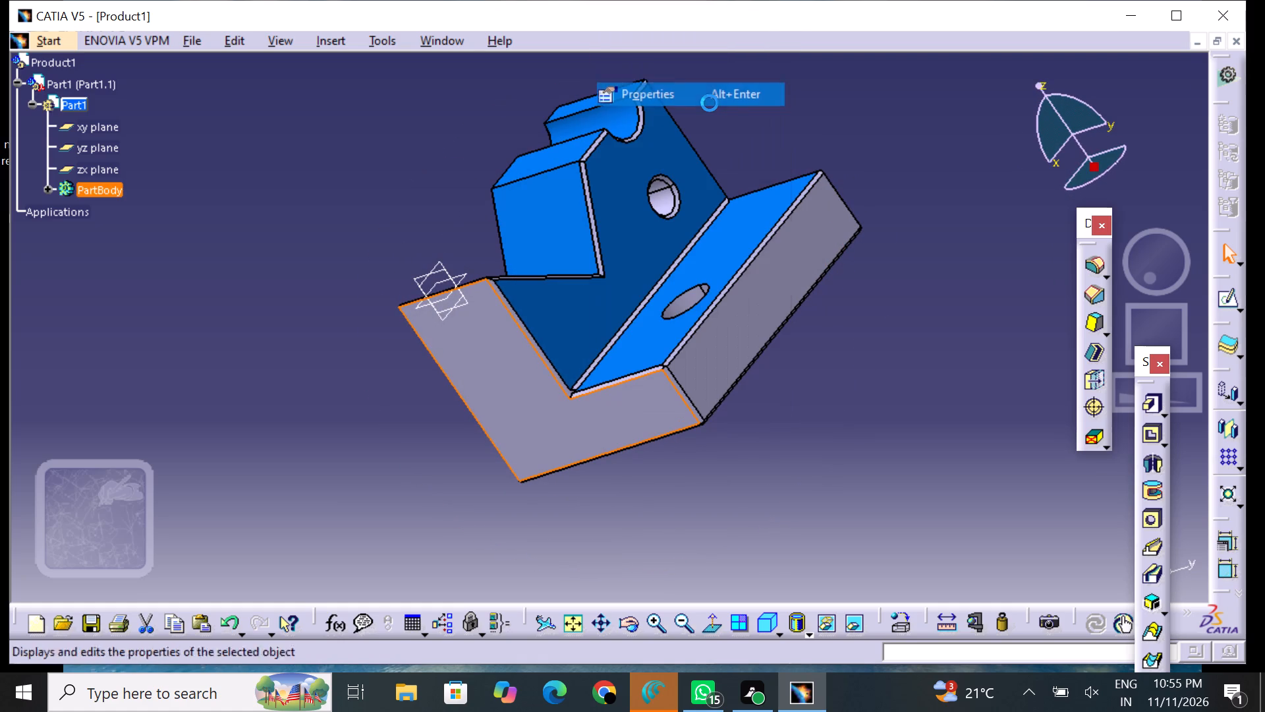
click(807, 138)
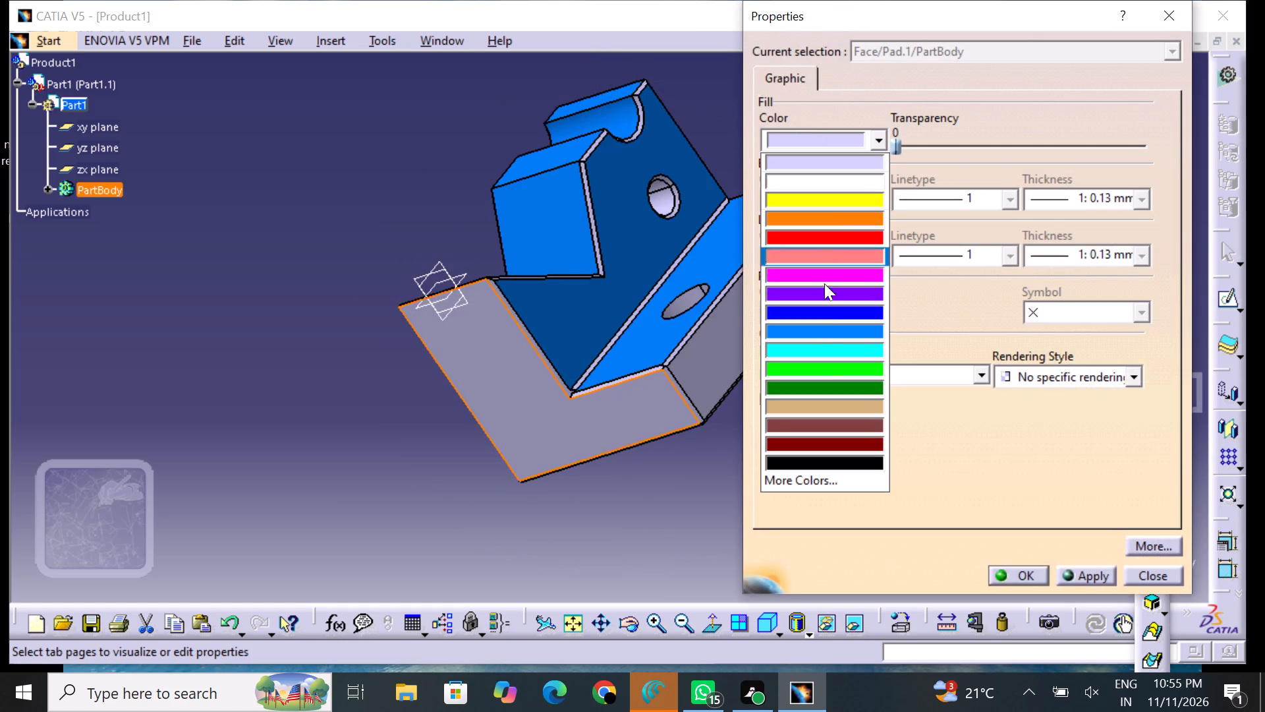
click(849, 332)
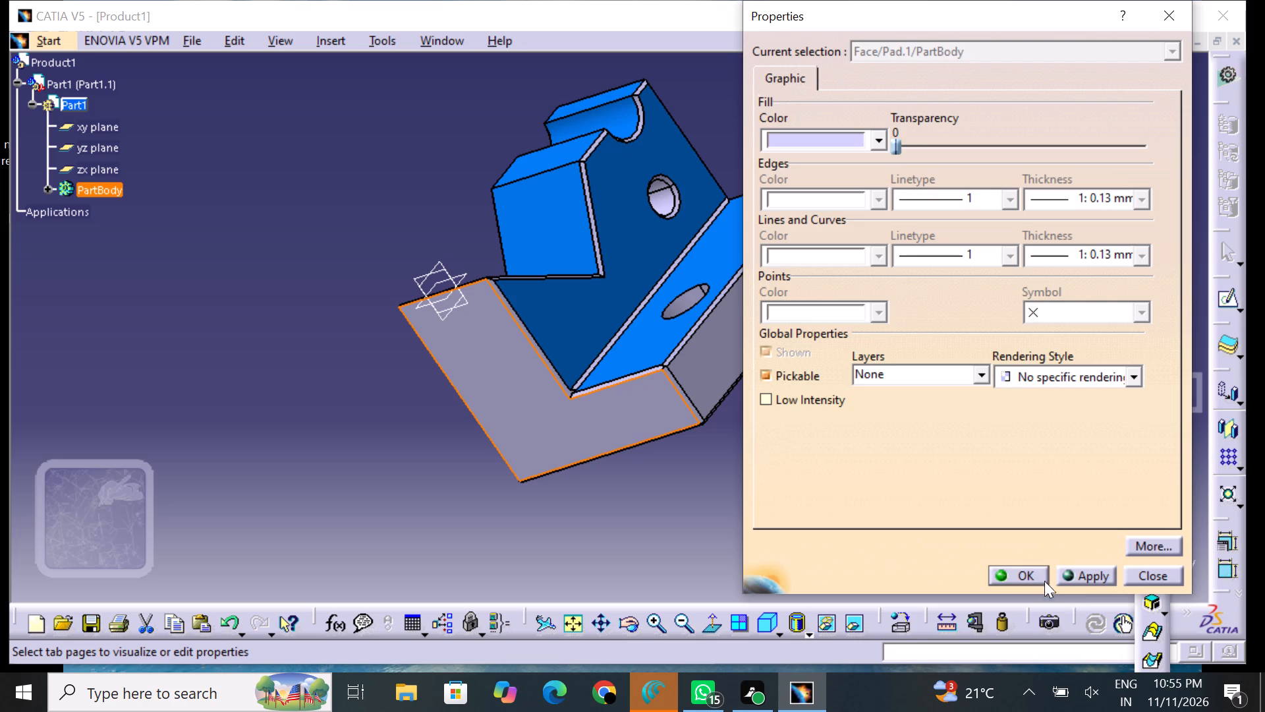
click(1027, 575)
click(825, 508)
Set the fill color of the foot's long vertical front face to azure blue.
middle_drag(908, 356, 899, 373)
right_drag(909, 357, 899, 373)
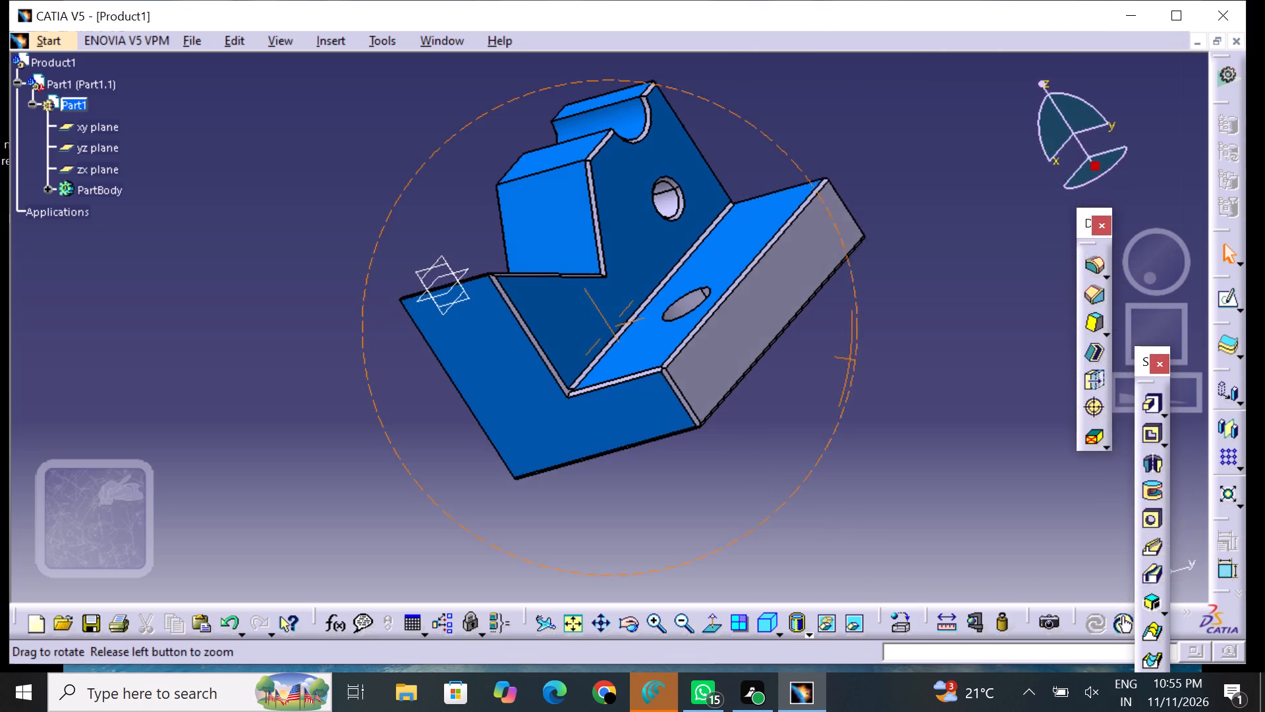
middle_drag(899, 373, 715, 467)
right_drag(899, 373, 715, 467)
click(731, 390)
right_click(731, 390)
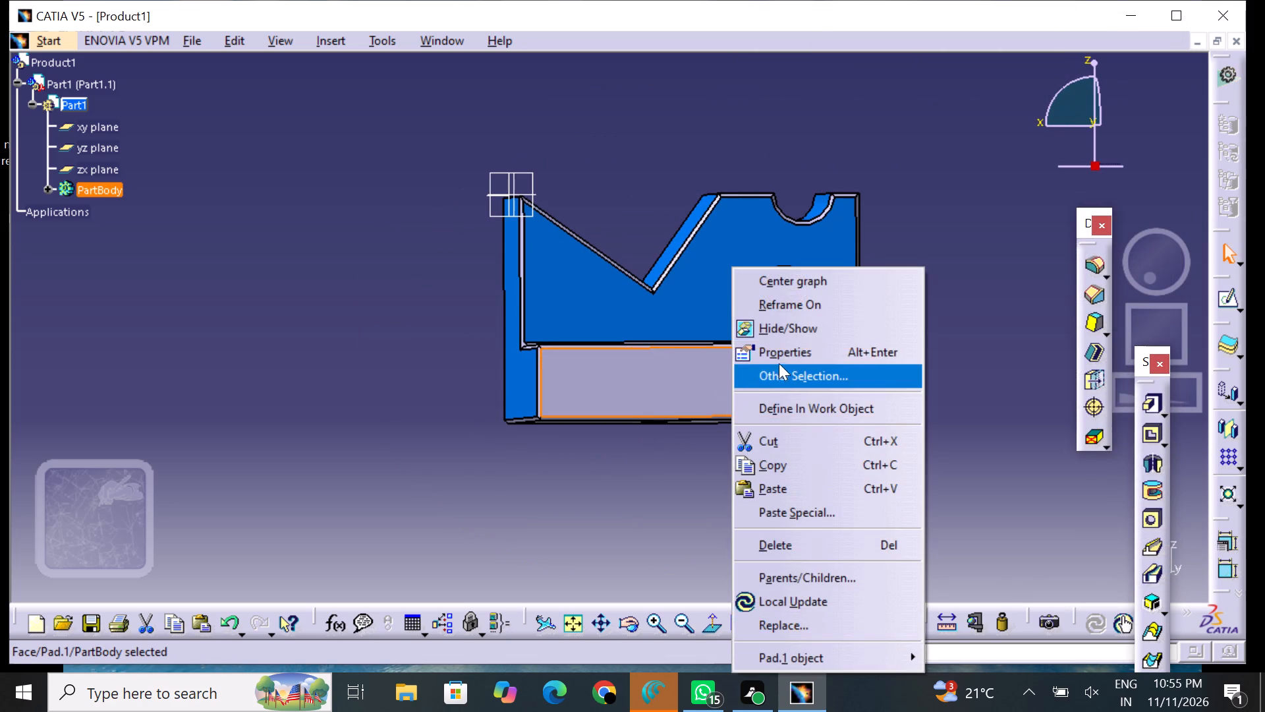
click(785, 357)
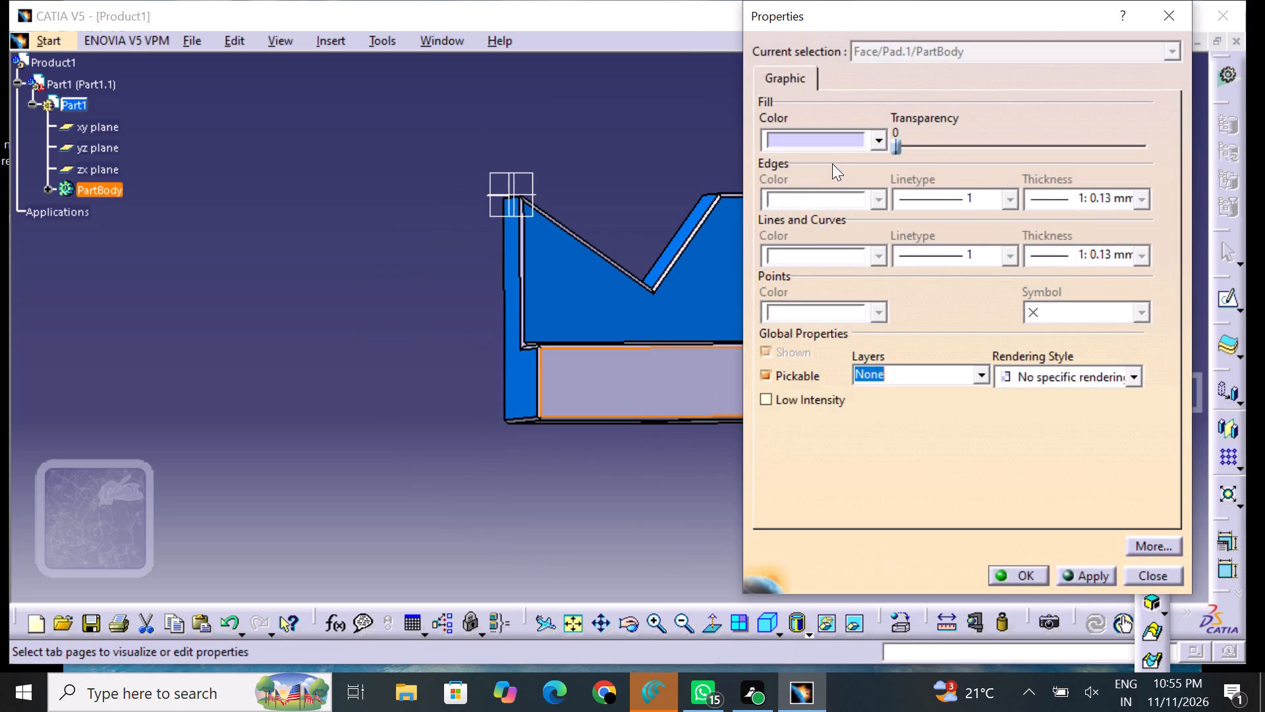
drag(826, 143, 826, 151)
click(855, 337)
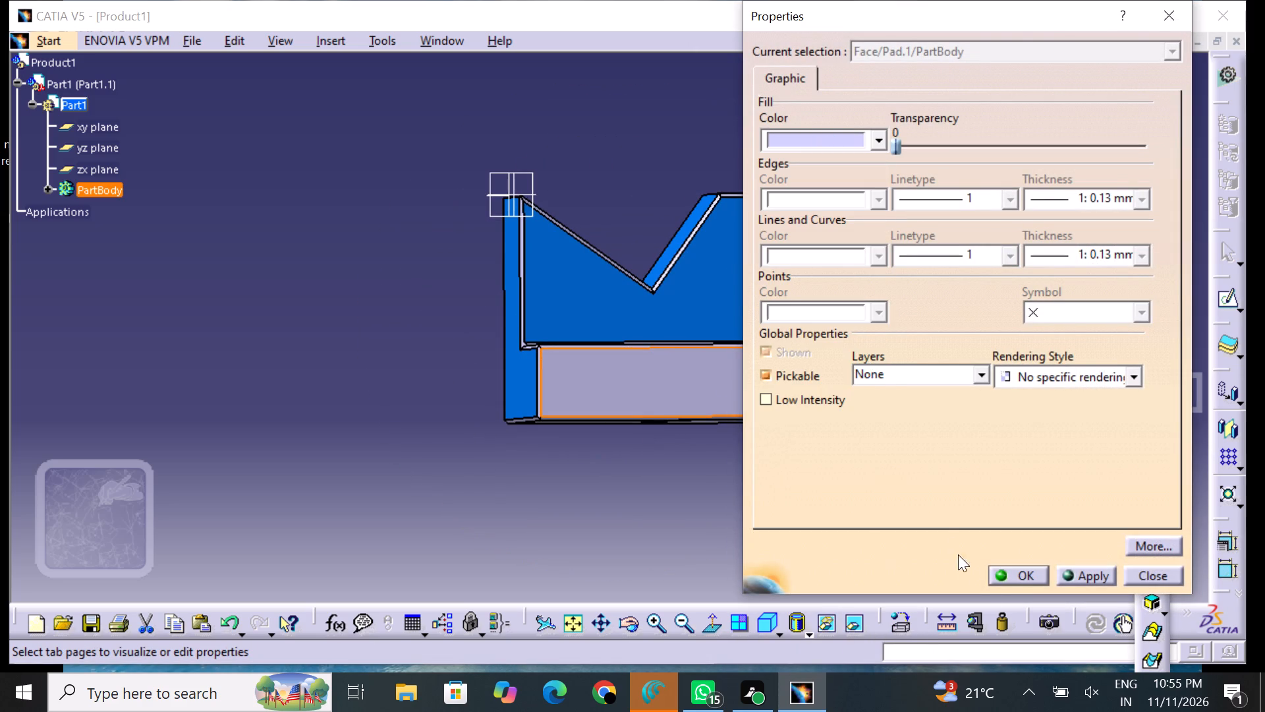
click(1015, 578)
drag(839, 538, 838, 531)
Set the fill color of the upright's large back face, around the through hole and notches, to azure blue.
scroll(949, 392, up, 1)
middle_drag(950, 392, 584, 351)
right_drag(951, 395, 584, 351)
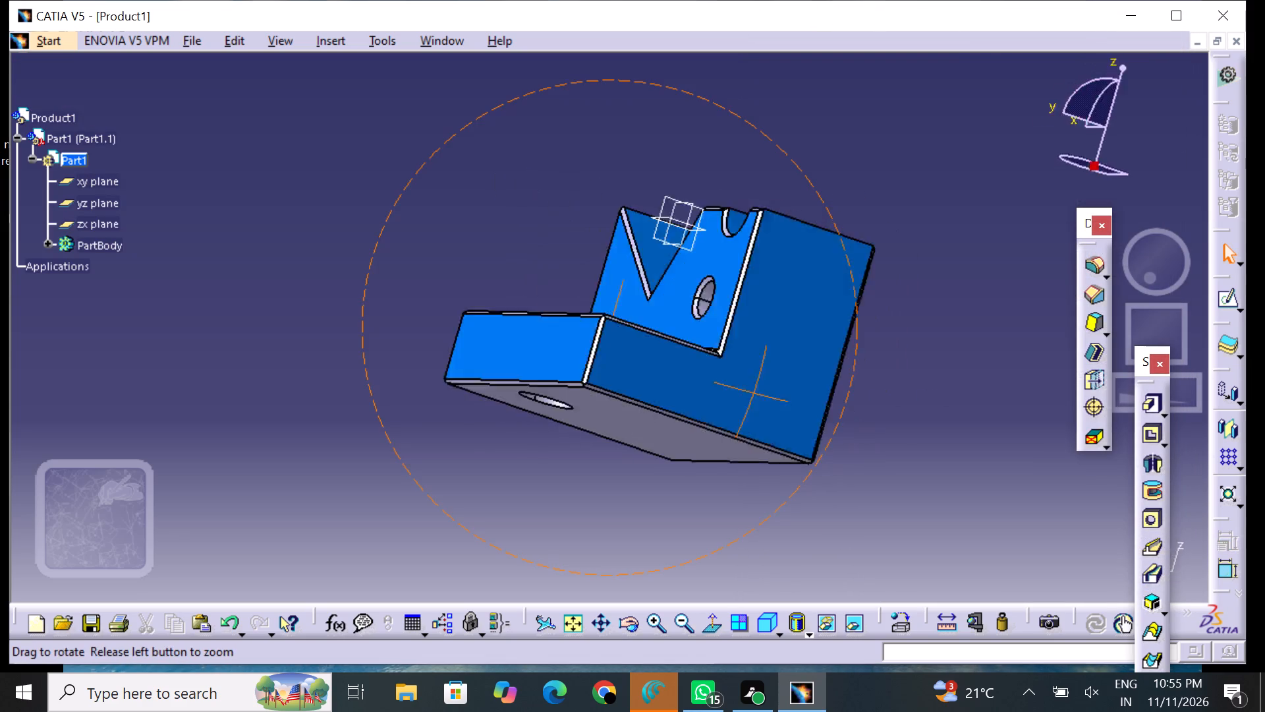
middle_drag(584, 351, 428, 309)
right_drag(584, 351, 428, 309)
click(667, 361)
right_click(667, 363)
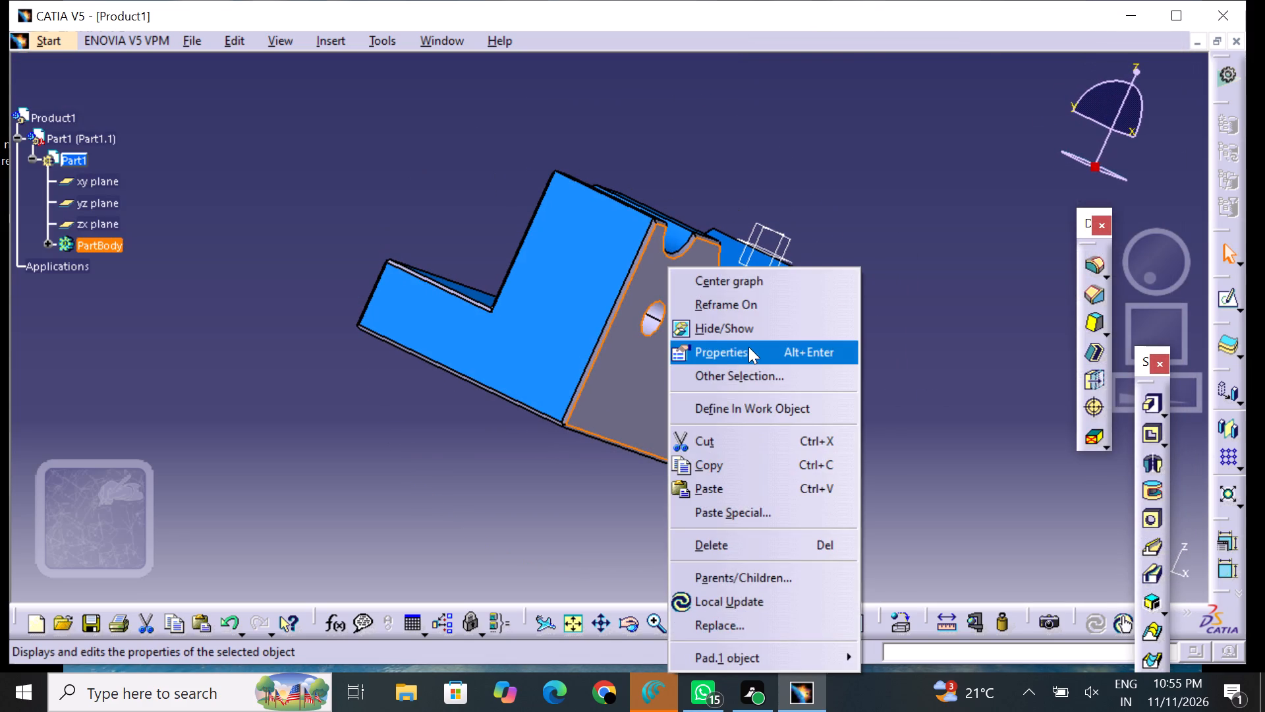
click(748, 347)
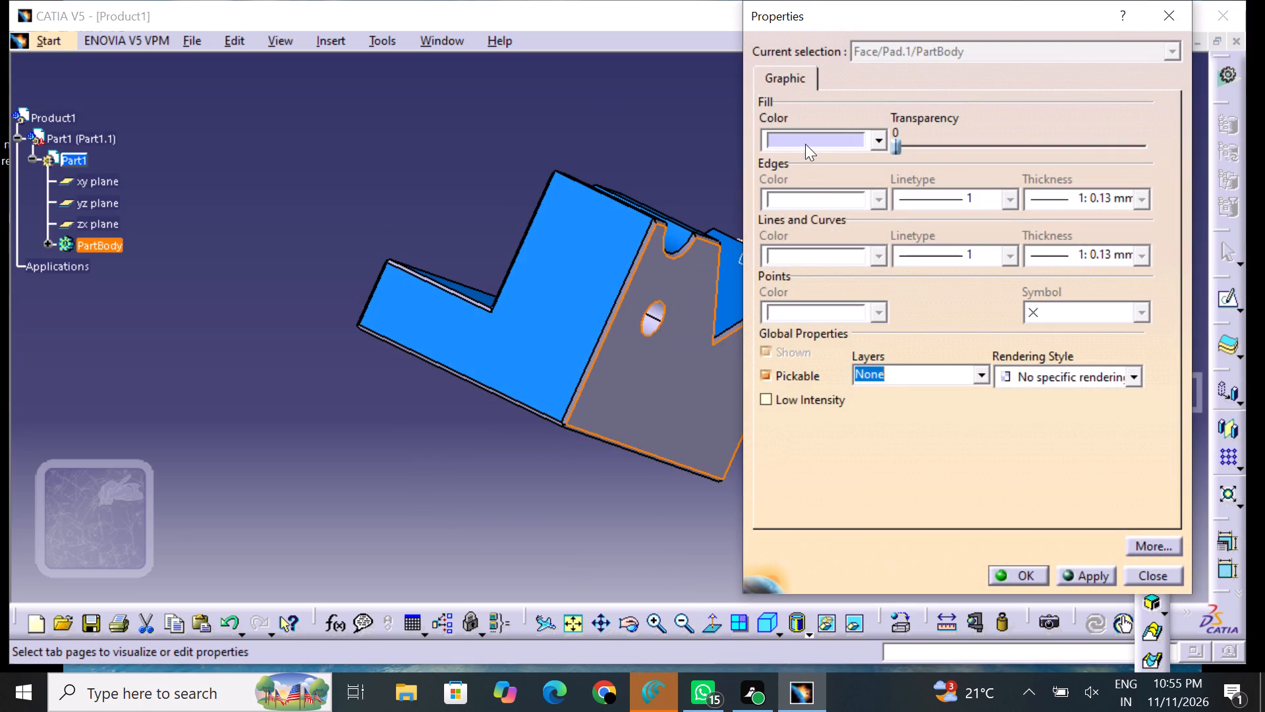
click(805, 144)
click(833, 329)
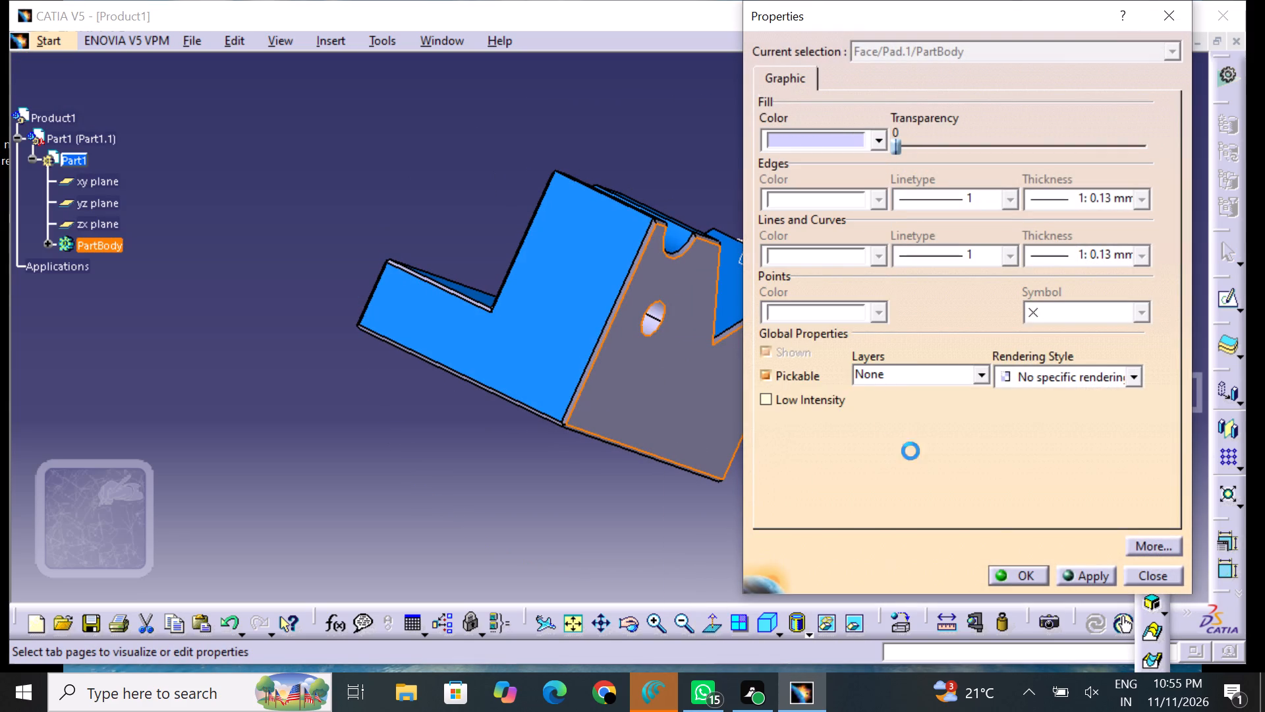
drag(1030, 572, 1009, 573)
drag(806, 556, 792, 545)
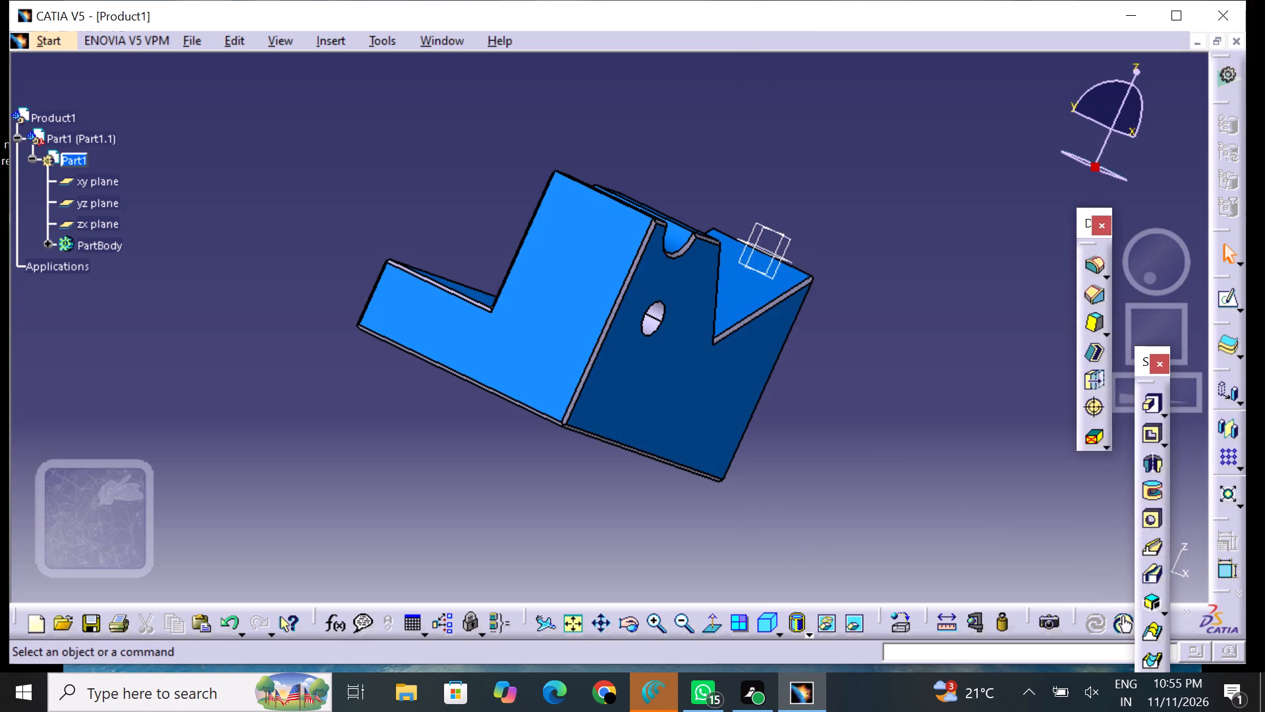
Set the fill color of the foot's bottom face, around the foot hole, to azure blue.
middle_drag(667, 497, 651, 262)
right_drag(667, 492, 651, 261)
click(621, 363)
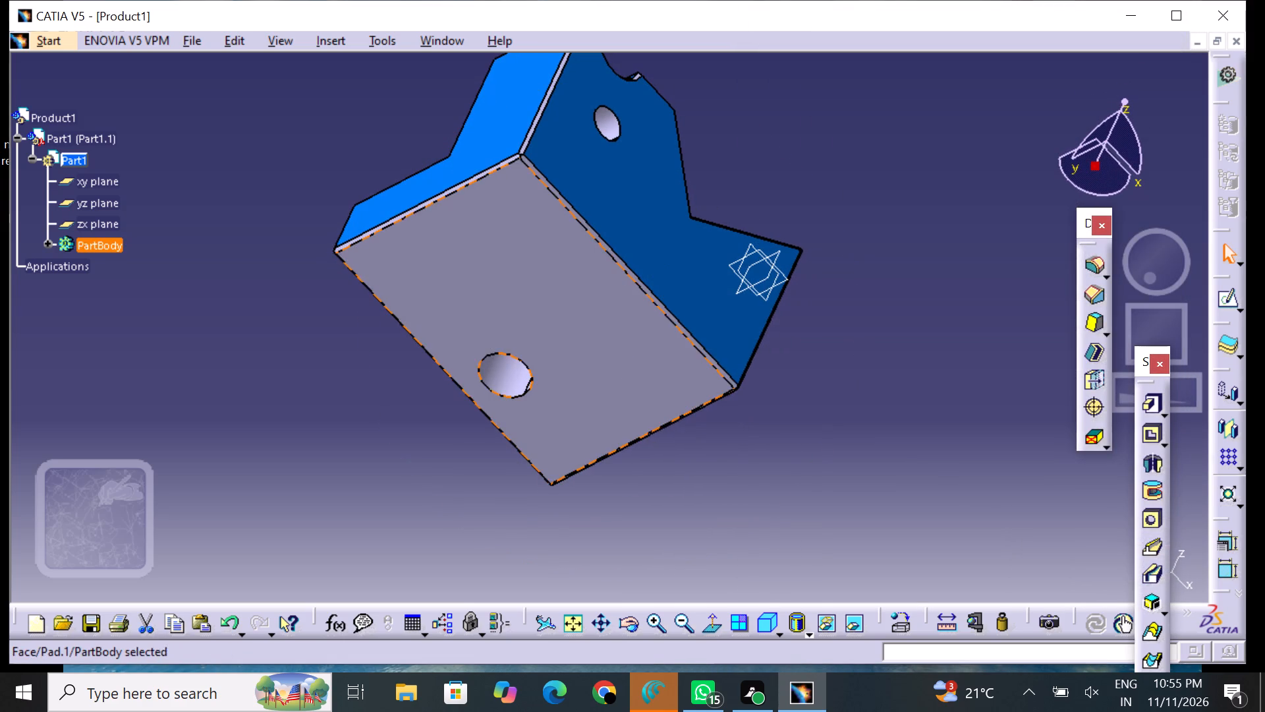
right_click(622, 362)
click(698, 351)
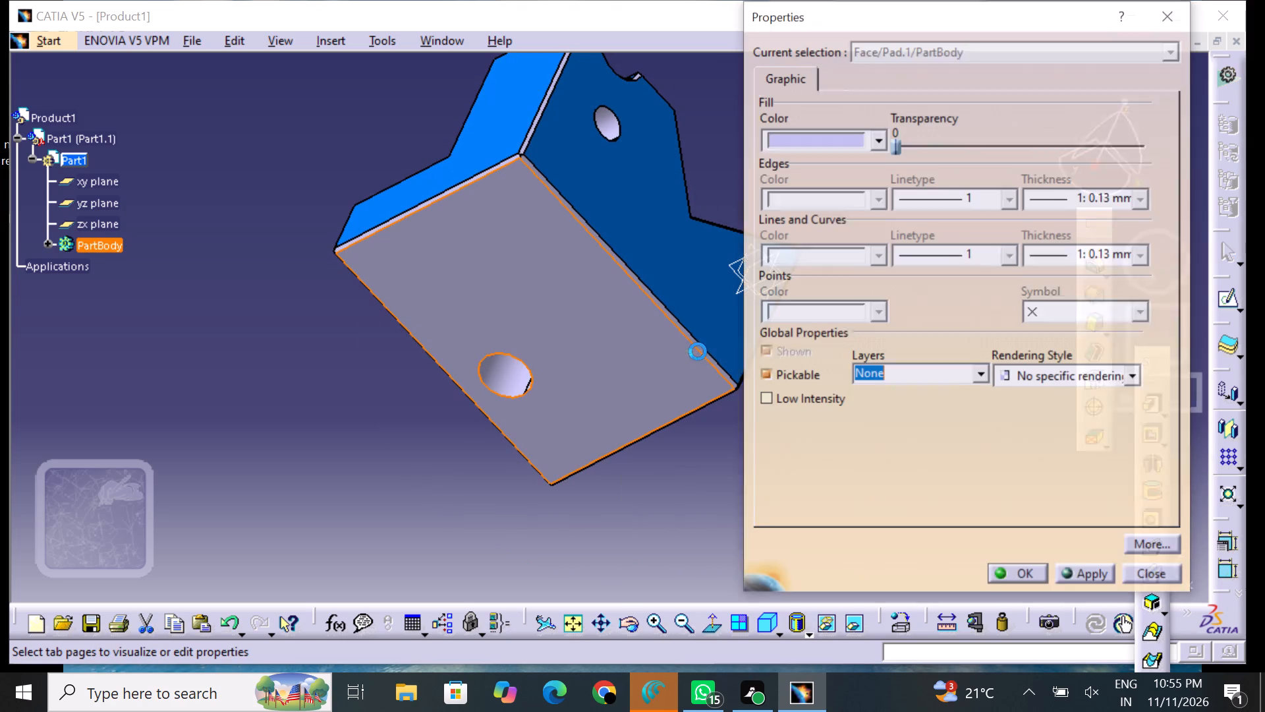
drag(825, 137, 825, 153)
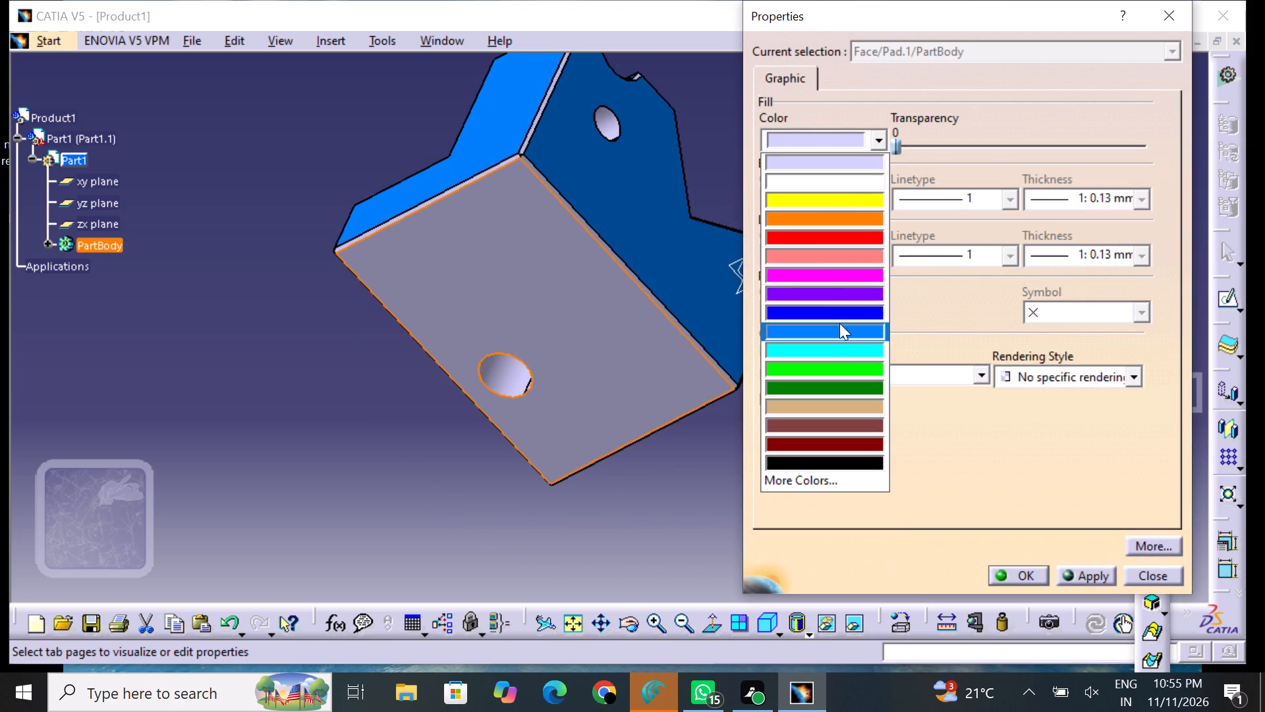
click(839, 323)
click(1033, 570)
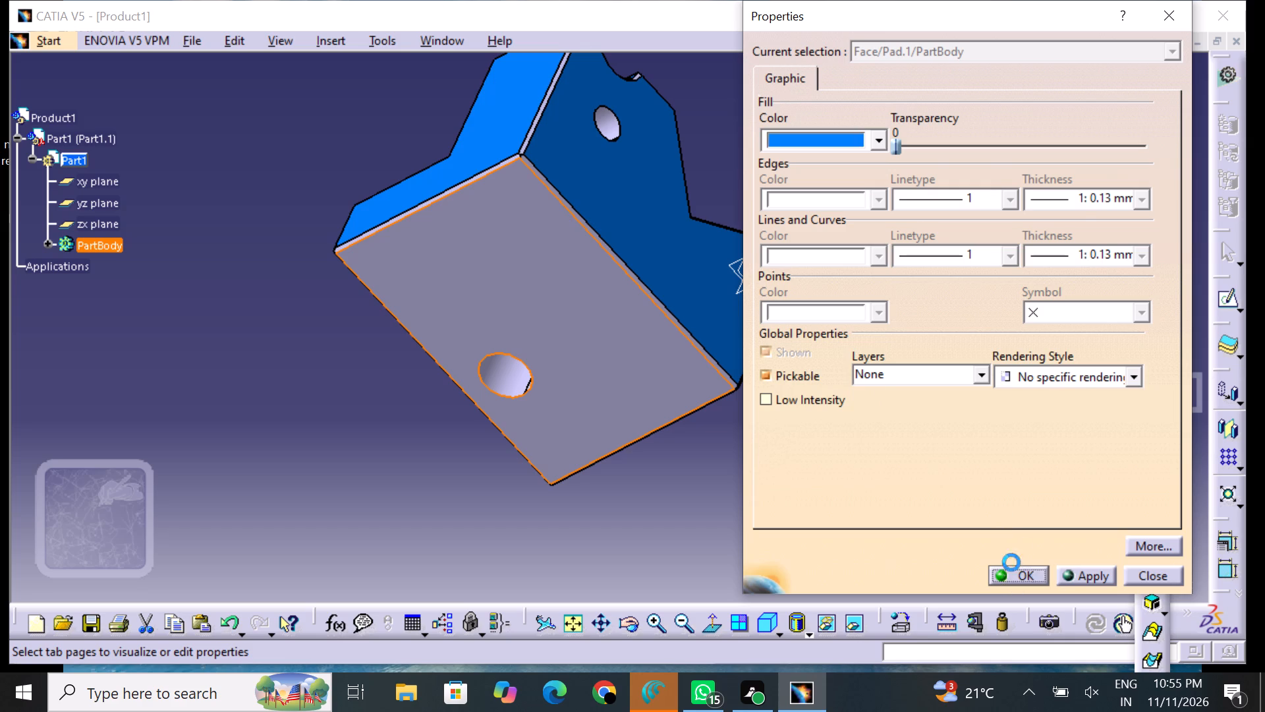
drag(835, 516, 835, 508)
Set the fill color of the chamfer feature around the upright's front face outline and its hole to red.
middle_drag(820, 260, 569, 225)
right_drag(818, 260, 569, 225)
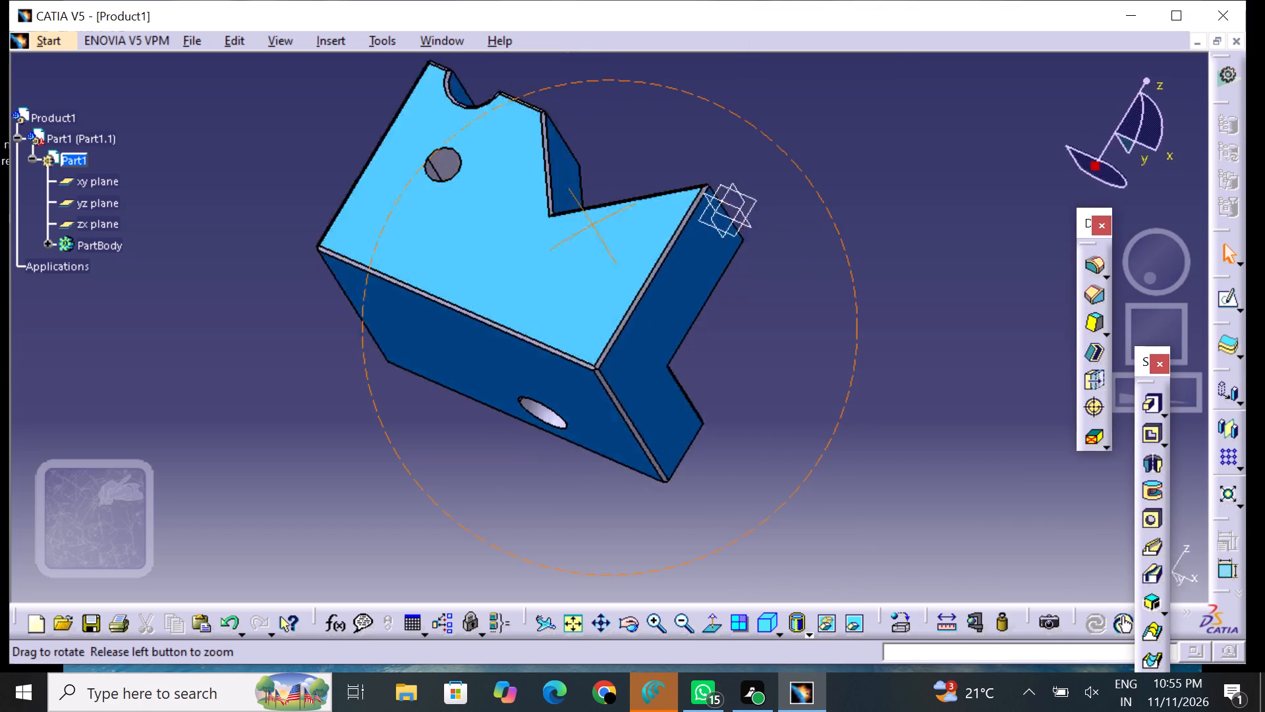
right_drag(569, 225, 242, 237)
middle_drag(569, 225, 242, 237)
right_drag(876, 272, 706, 302)
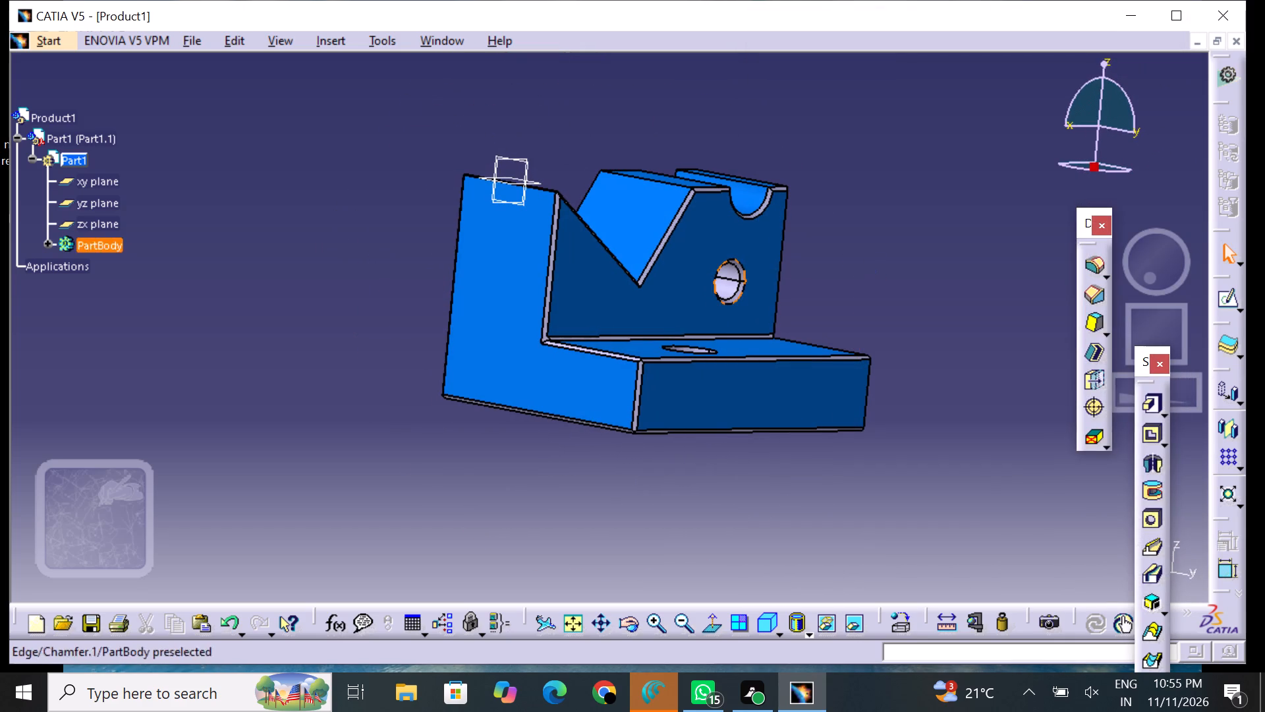
right_drag(706, 302, 701, 302)
middle_drag(874, 213, 658, 326)
right_drag(876, 214, 658, 326)
scroll(656, 327, up, 1)
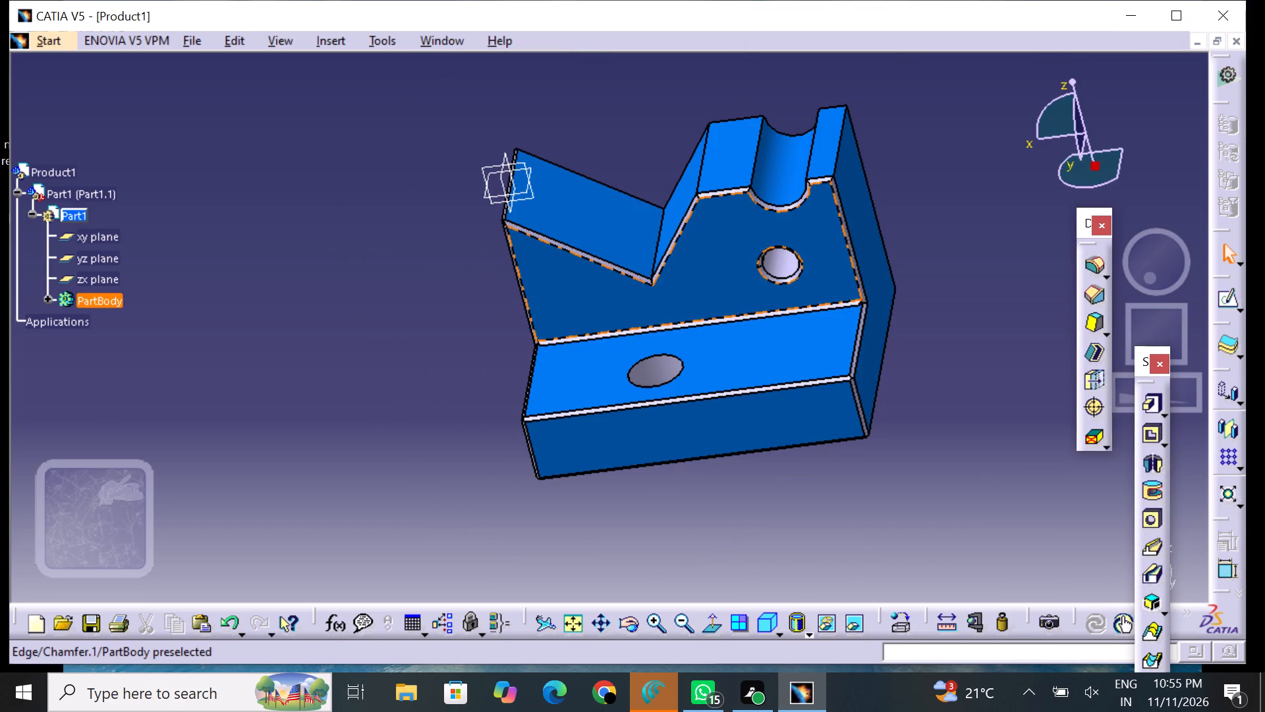
click(706, 320)
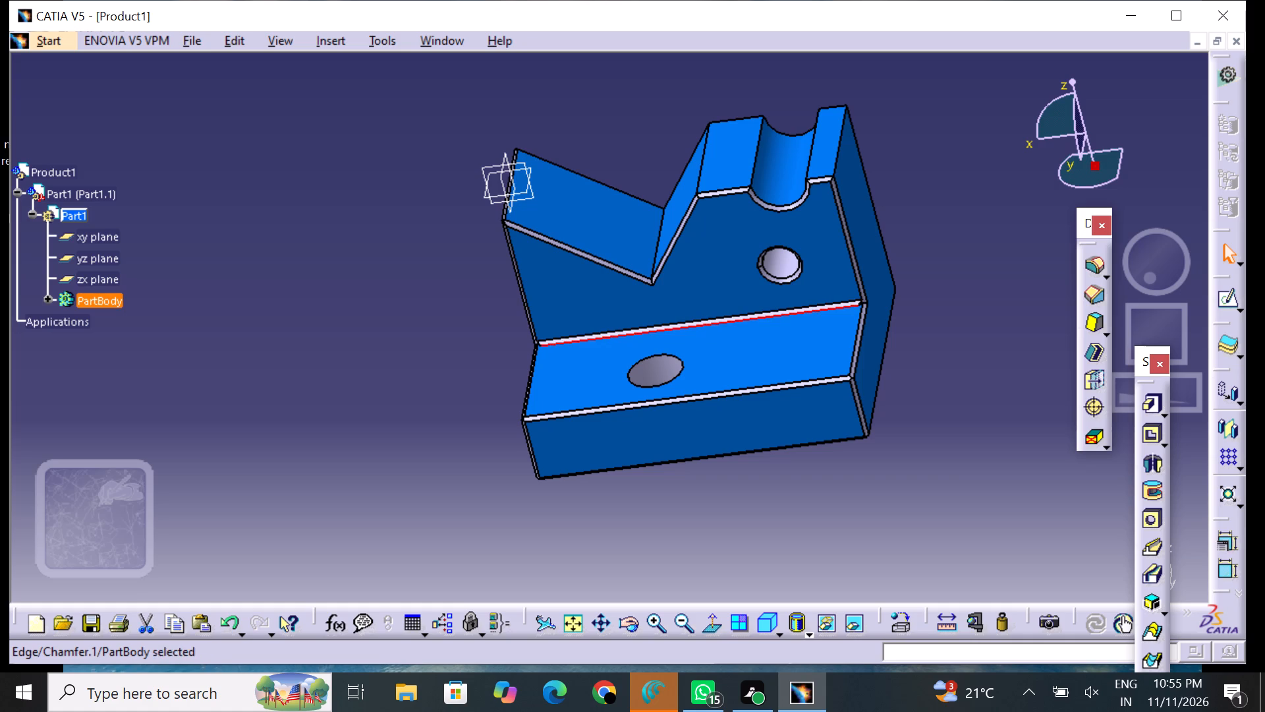
click(962, 353)
click(655, 624)
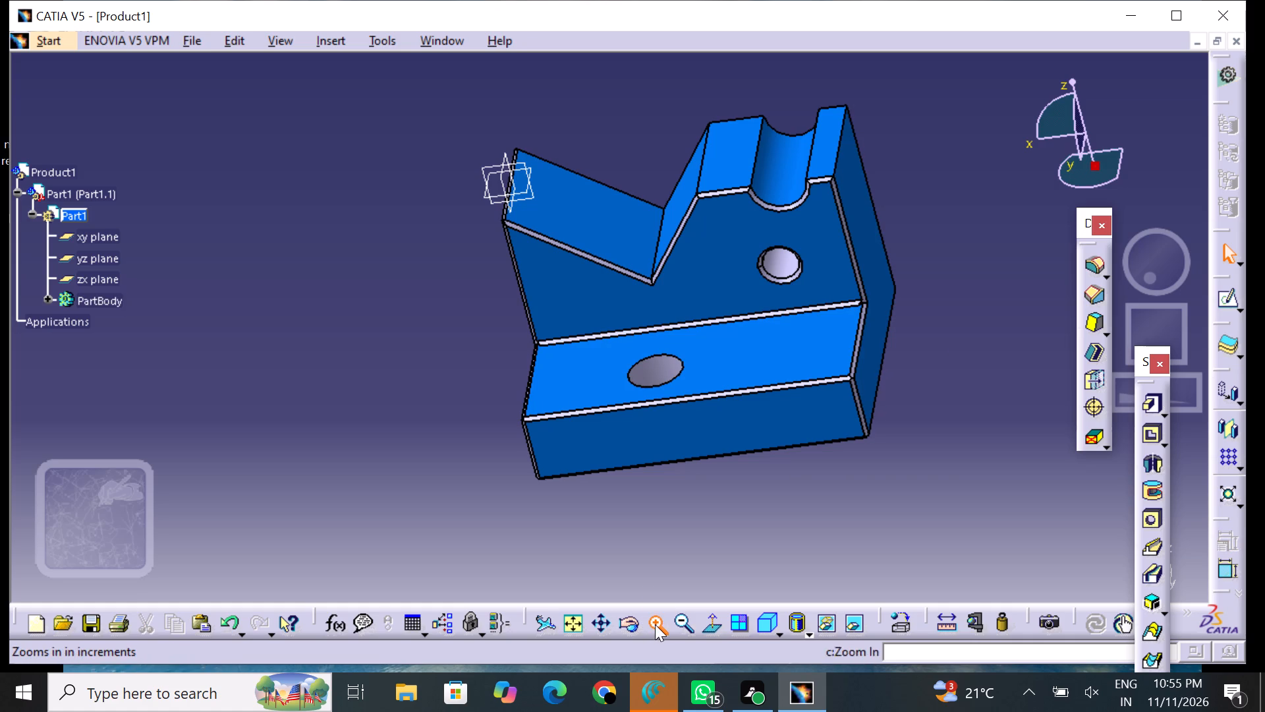
middle_drag(779, 314, 667, 414)
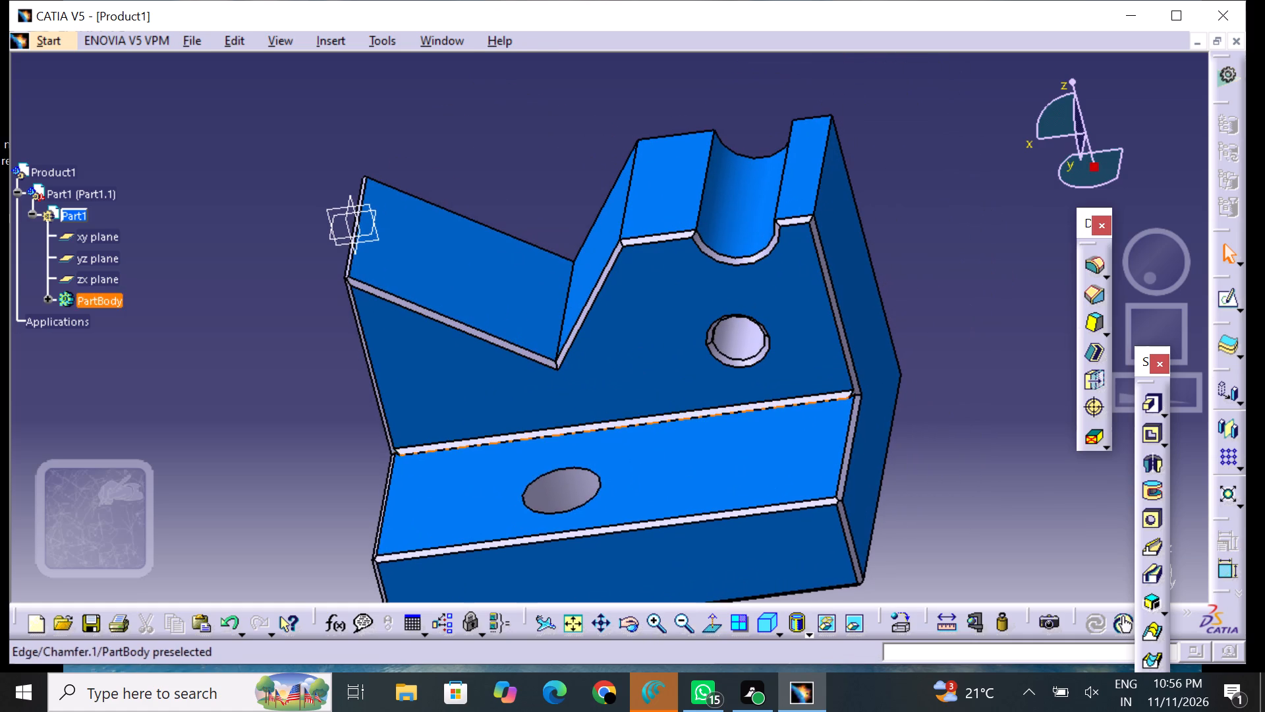
click(717, 409)
right_click(714, 406)
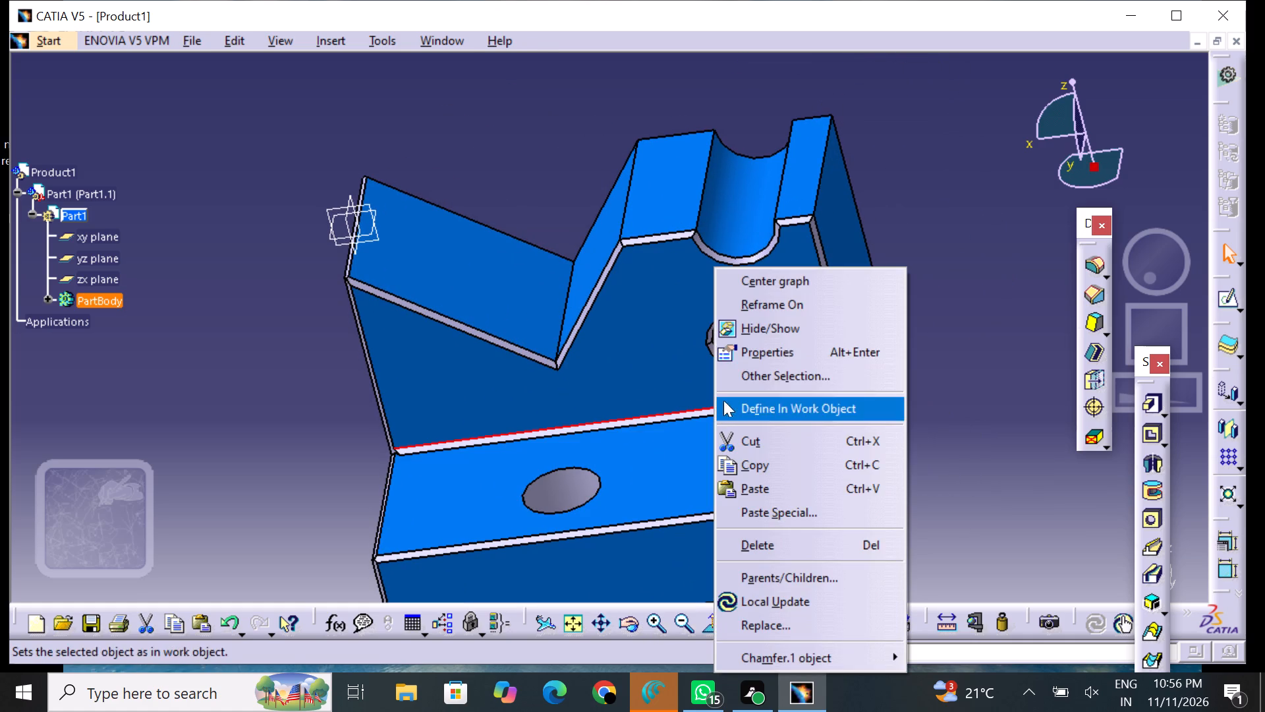
click(782, 353)
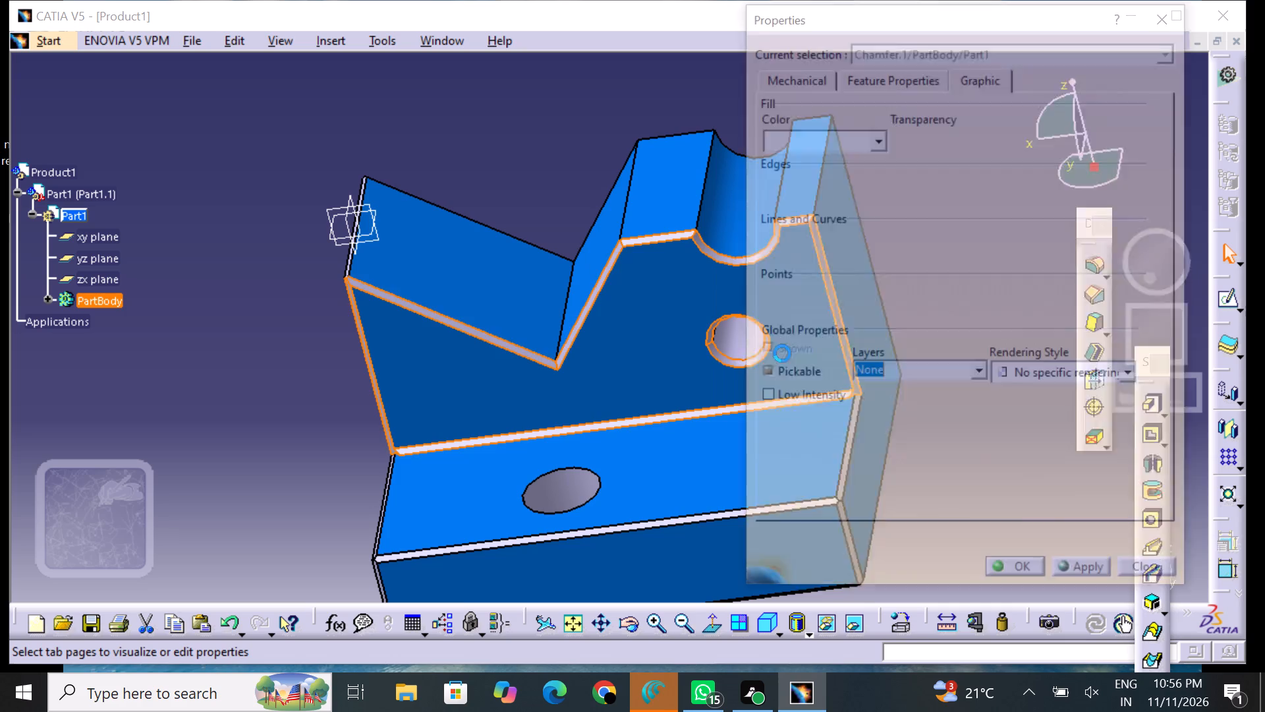
click(814, 137)
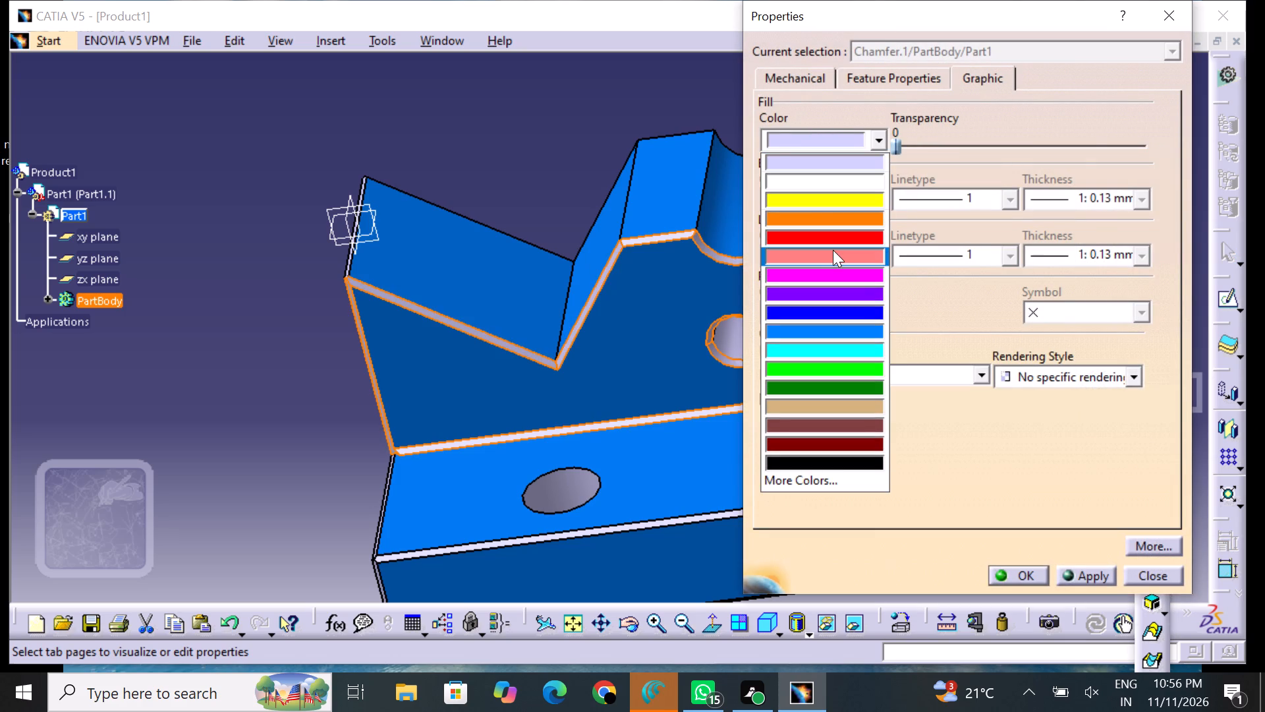
click(845, 238)
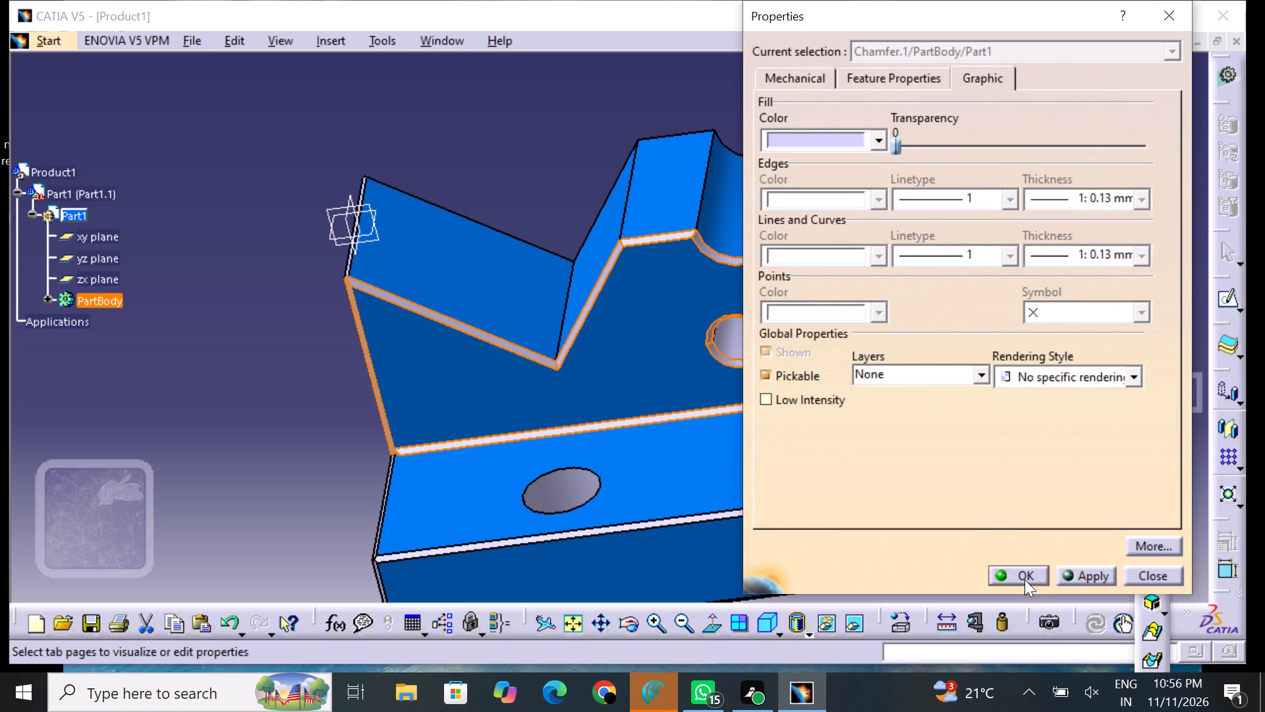
click(1025, 579)
click(978, 546)
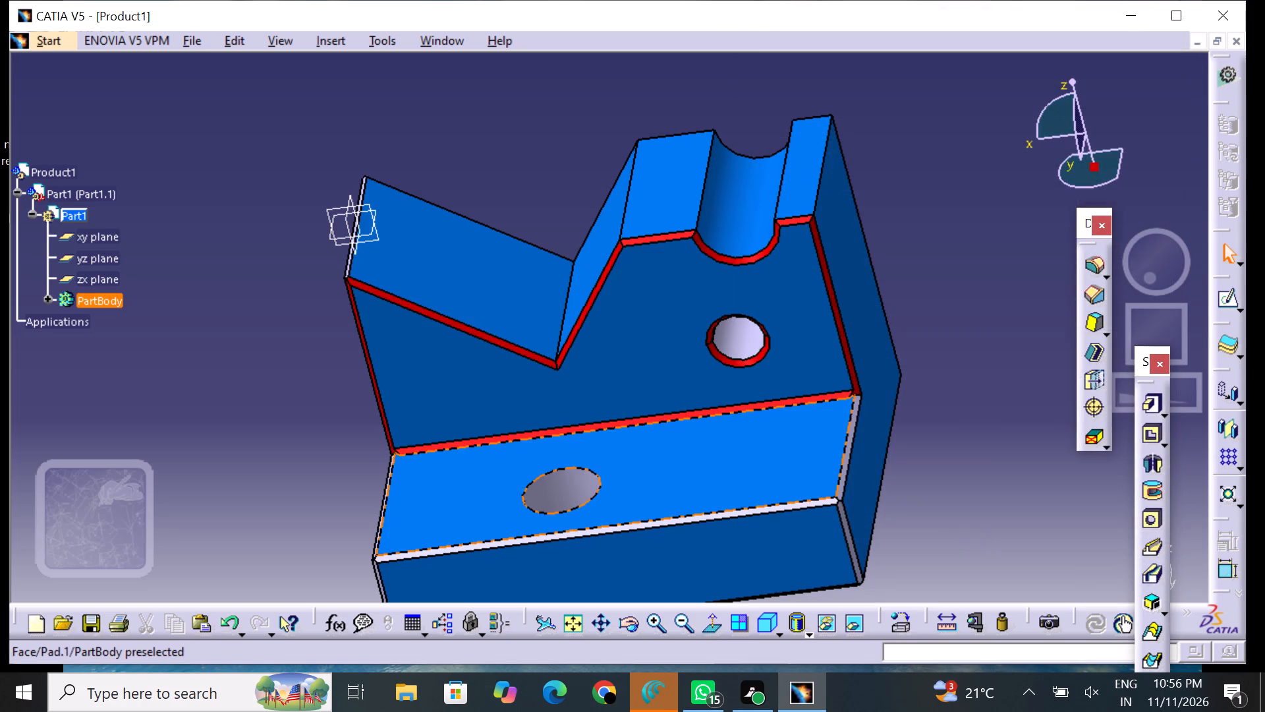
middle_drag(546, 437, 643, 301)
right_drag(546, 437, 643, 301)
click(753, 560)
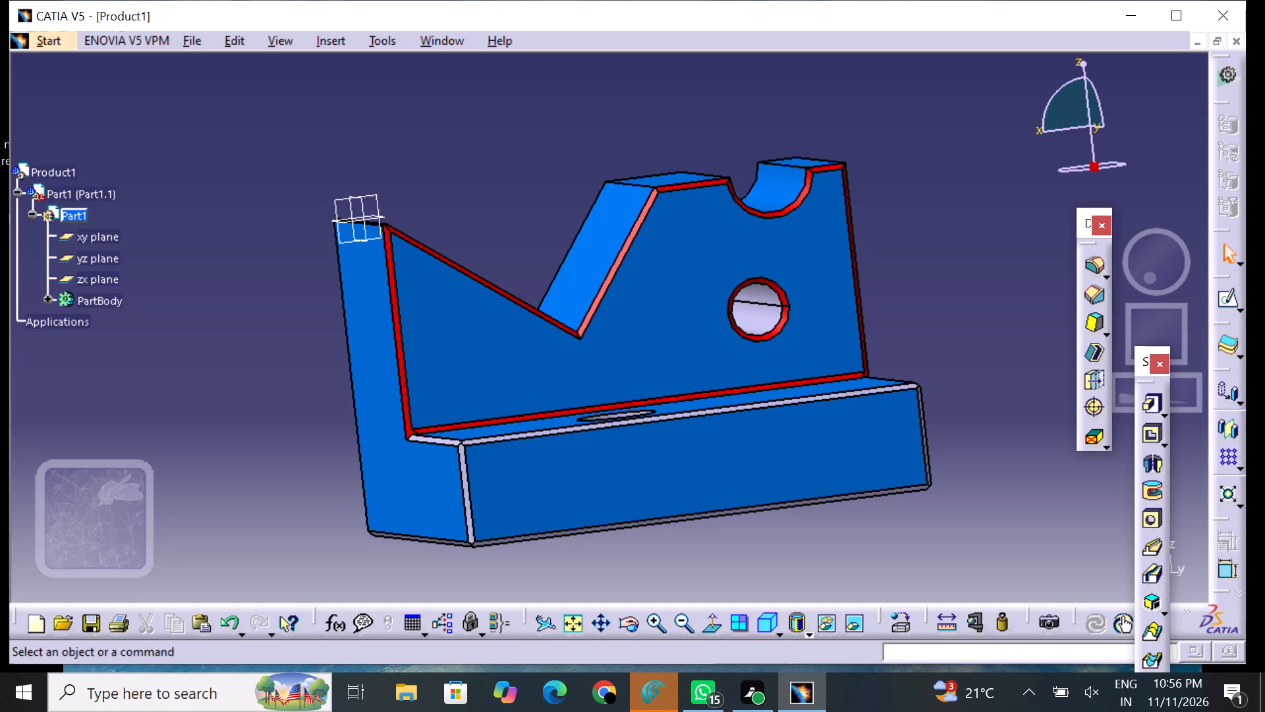
Set the fill color of the long chamfer face along the foot's top front edge to red.
middle_drag(596, 205, 656, 353)
right_drag(596, 205, 668, 372)
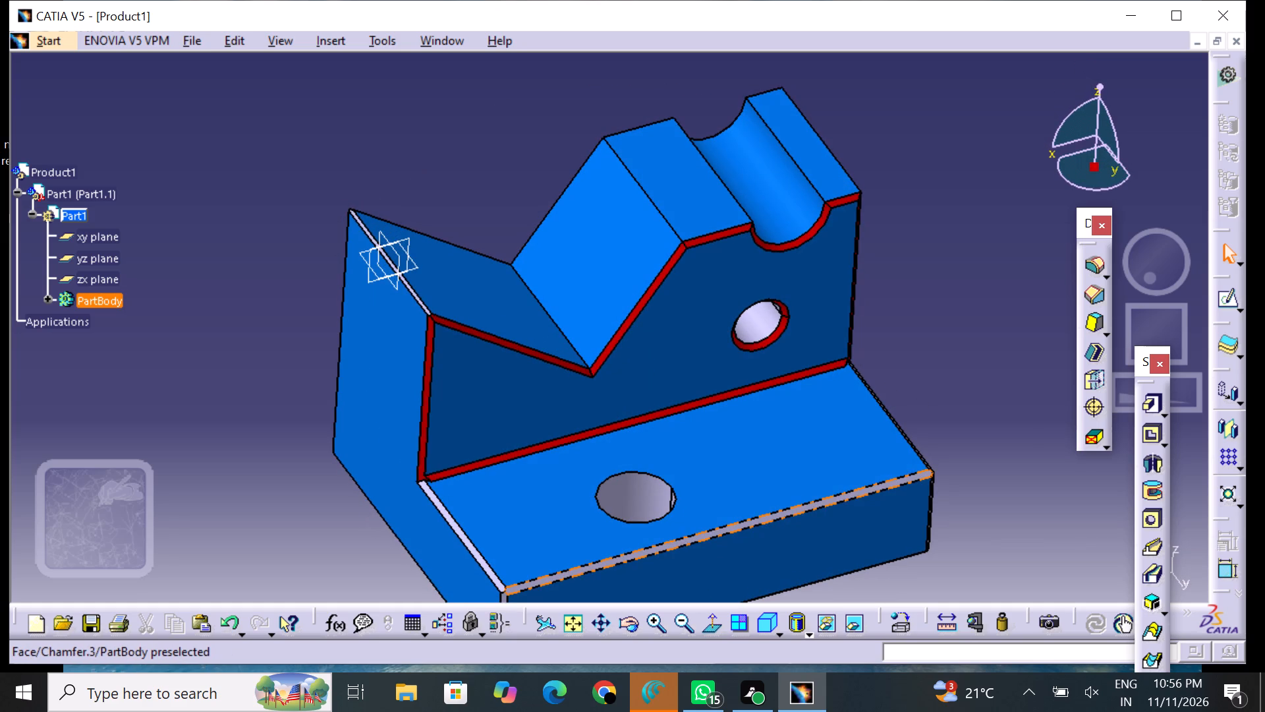
click(748, 522)
right_click(751, 520)
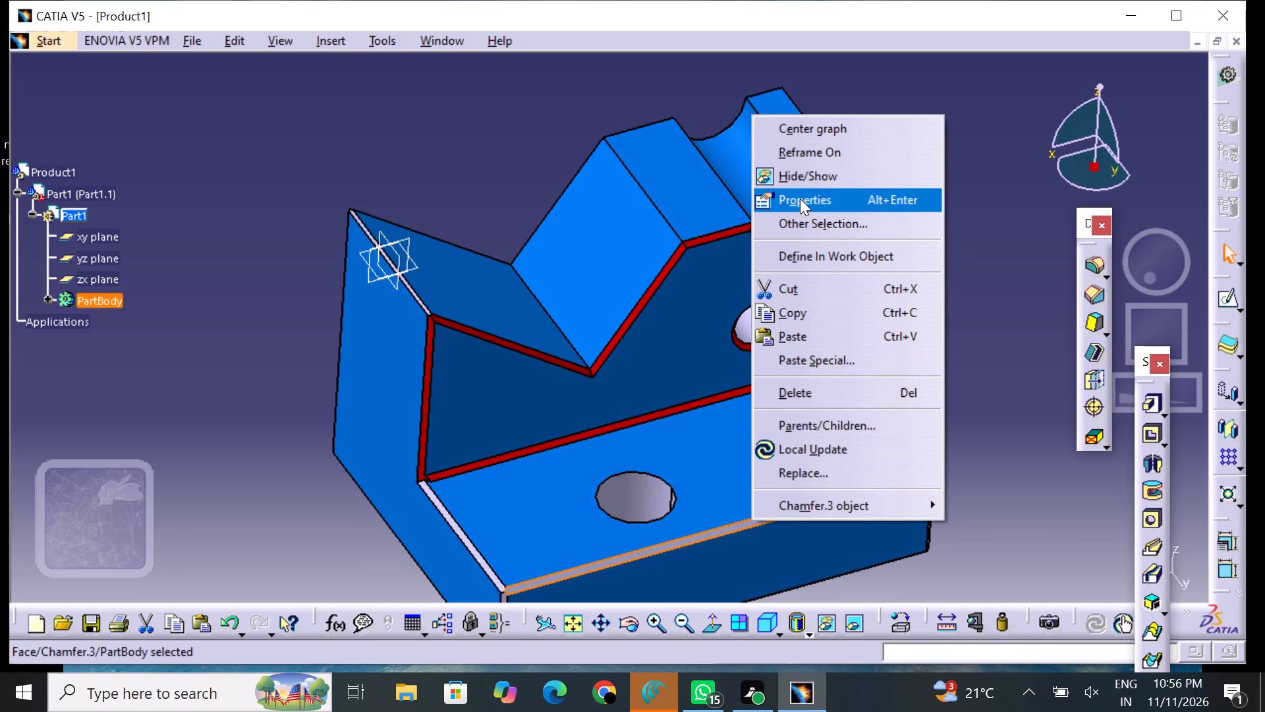
click(800, 198)
drag(819, 140, 822, 153)
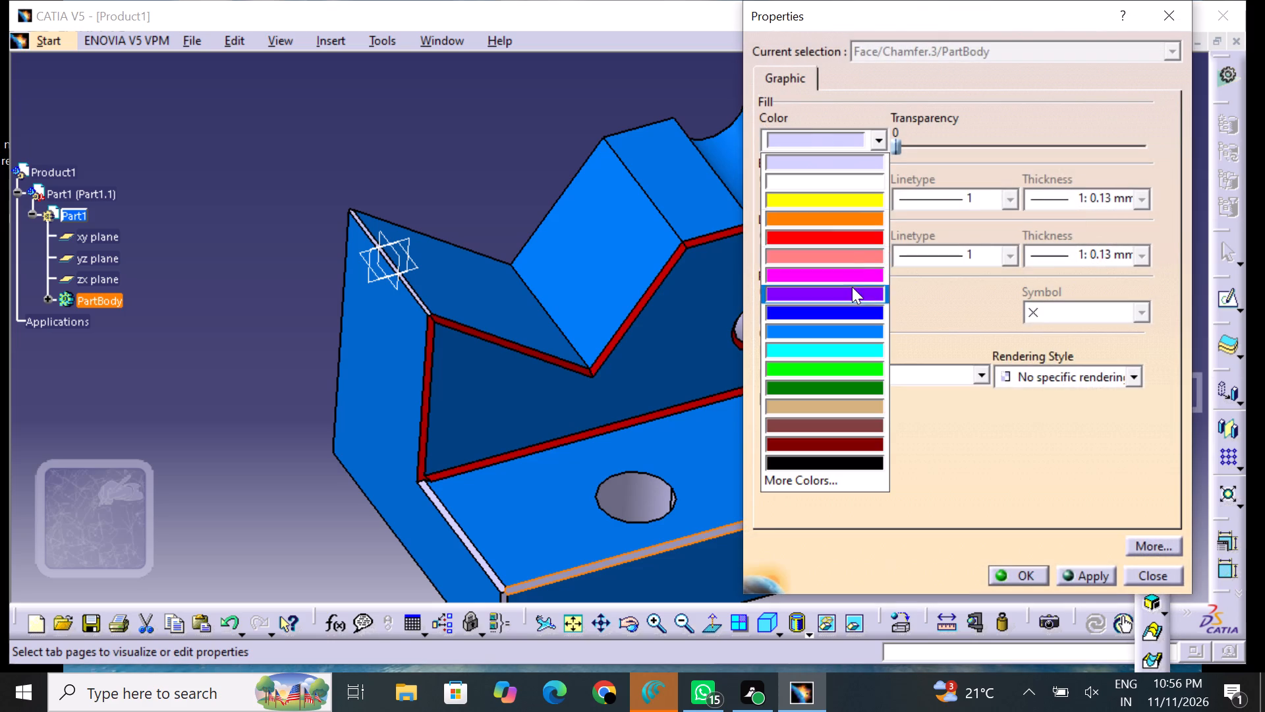
click(855, 240)
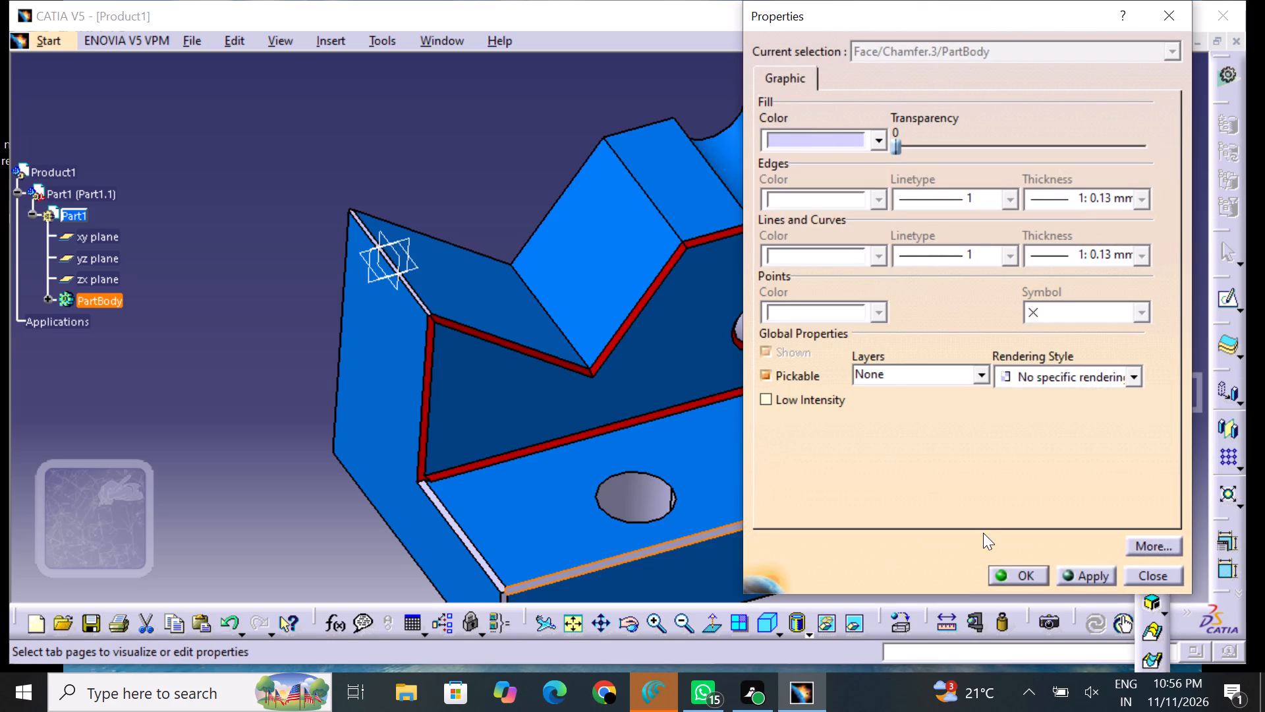
click(1037, 570)
click(996, 537)
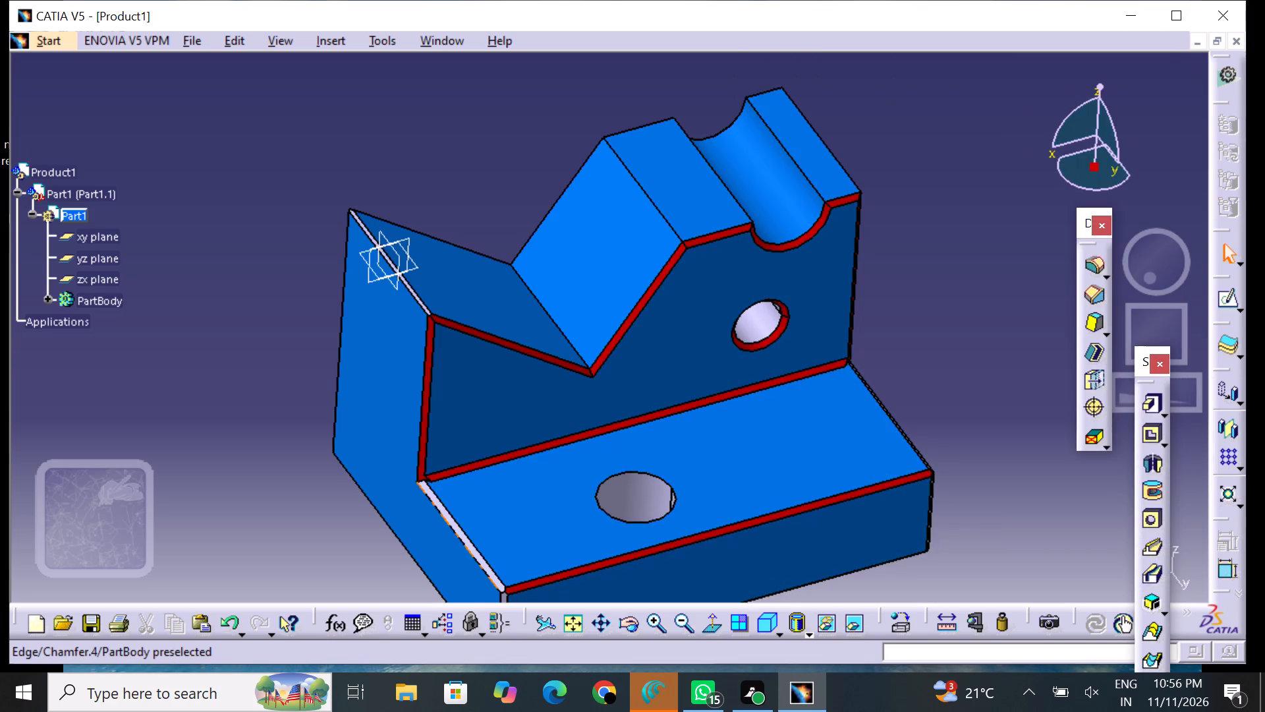
Set the fill color of the chamfer face along the foot's short top edge at the V-notch end to red.
middle_drag(386, 517, 530, 416)
right_drag(387, 517, 530, 415)
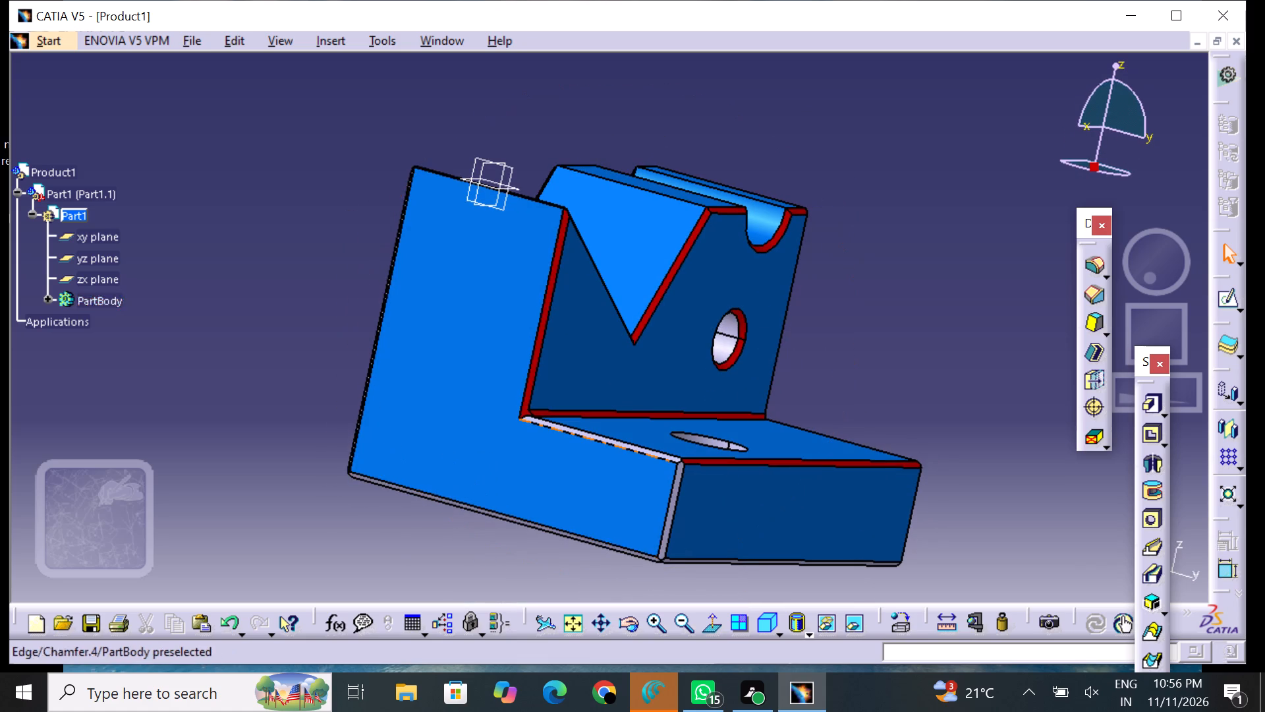
middle_drag(609, 337, 610, 337)
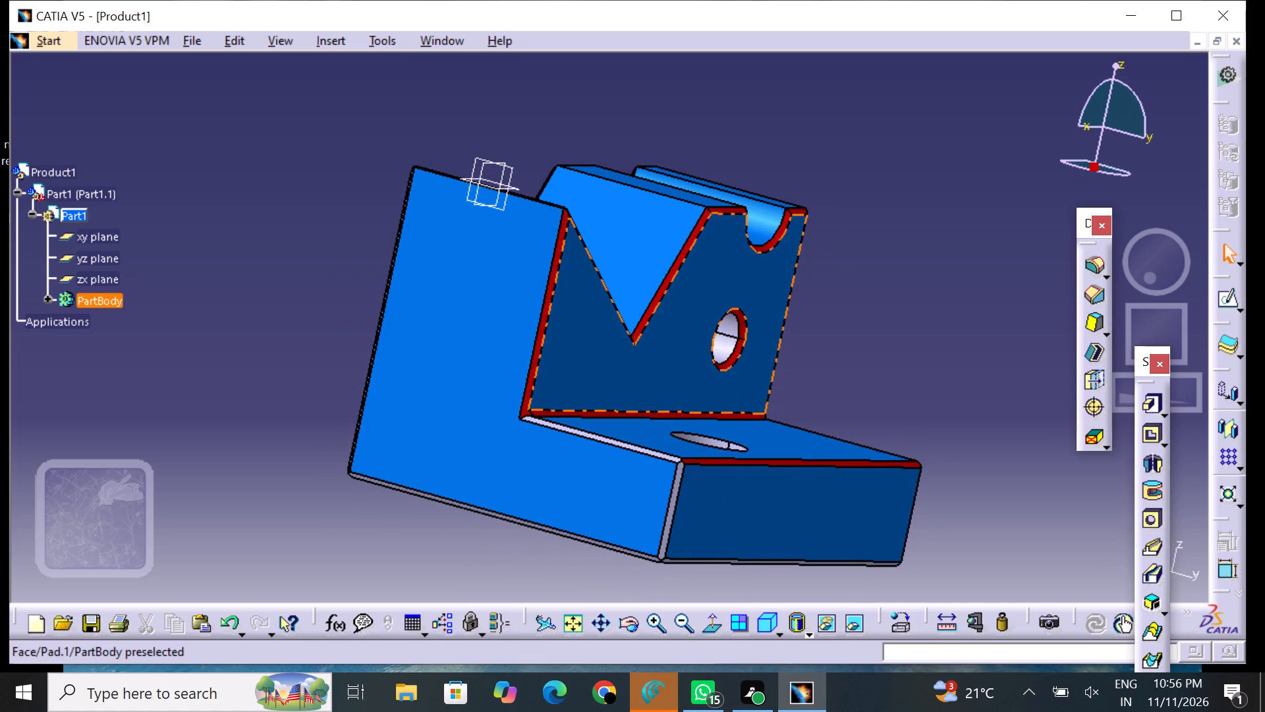
middle_drag(610, 337, 575, 422)
right_drag(611, 337, 573, 426)
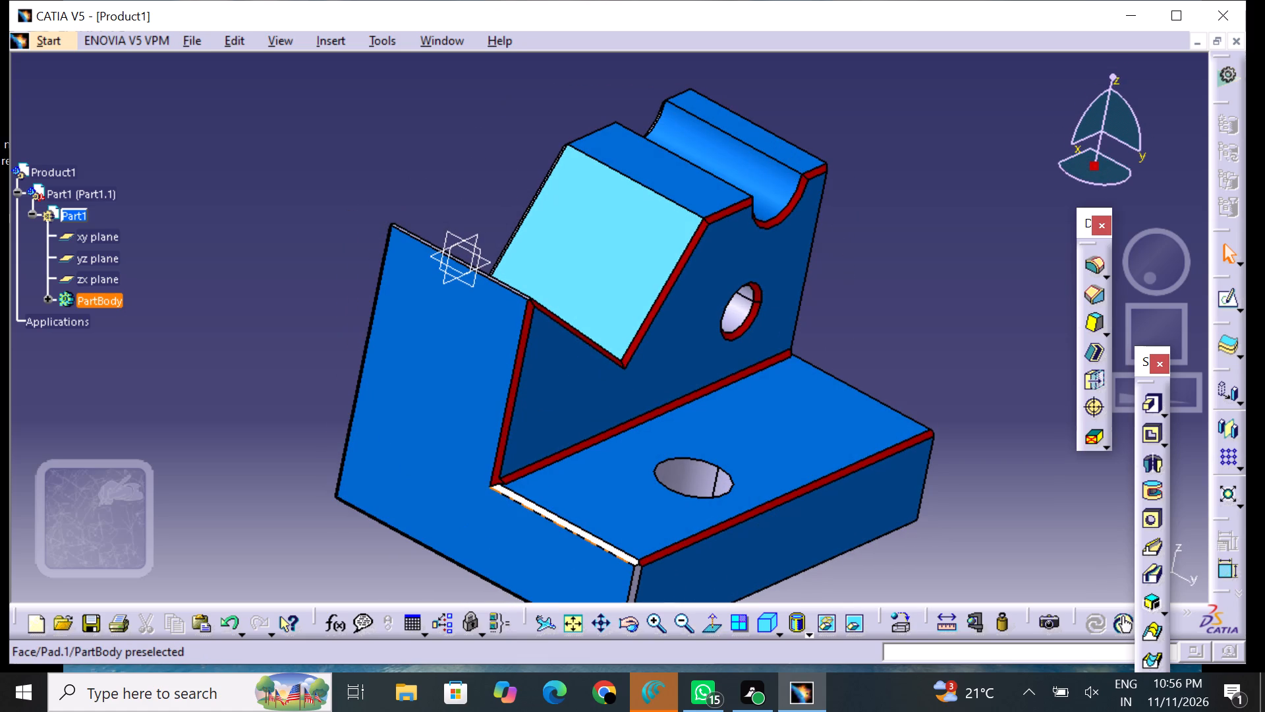
drag(658, 628, 660, 618)
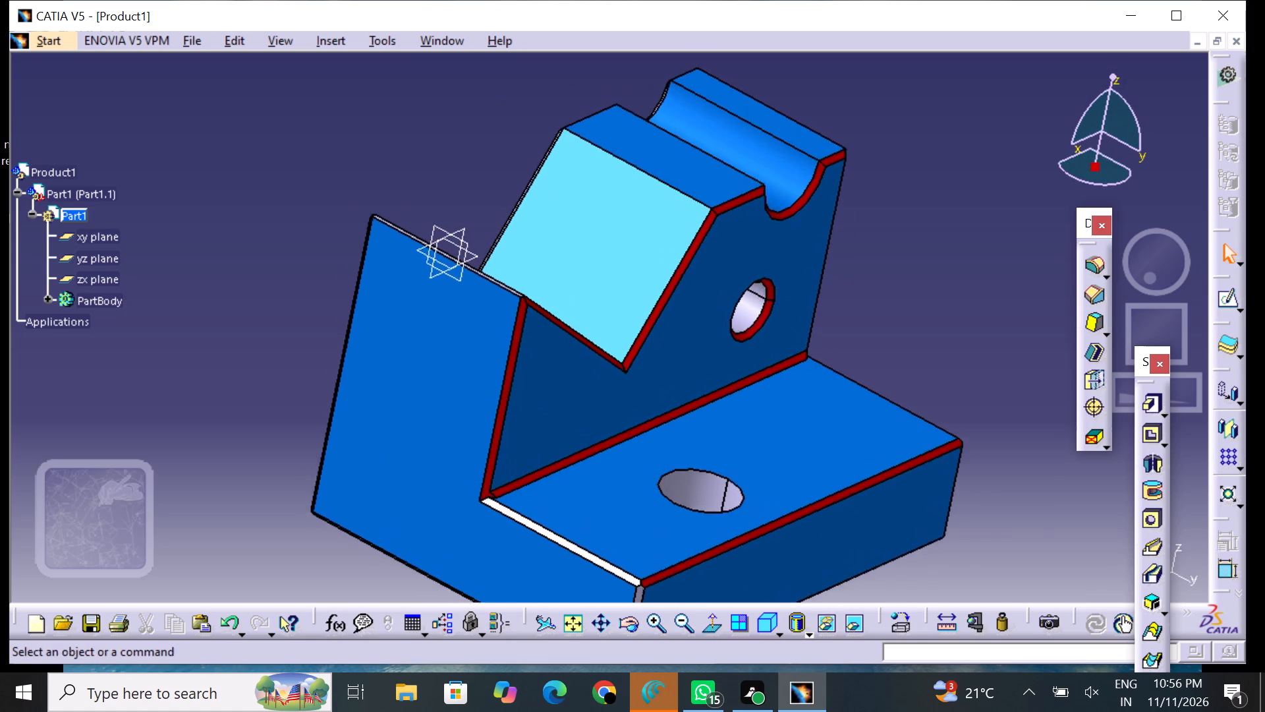
middle_drag(668, 501, 704, 371)
middle_drag(652, 473, 644, 329)
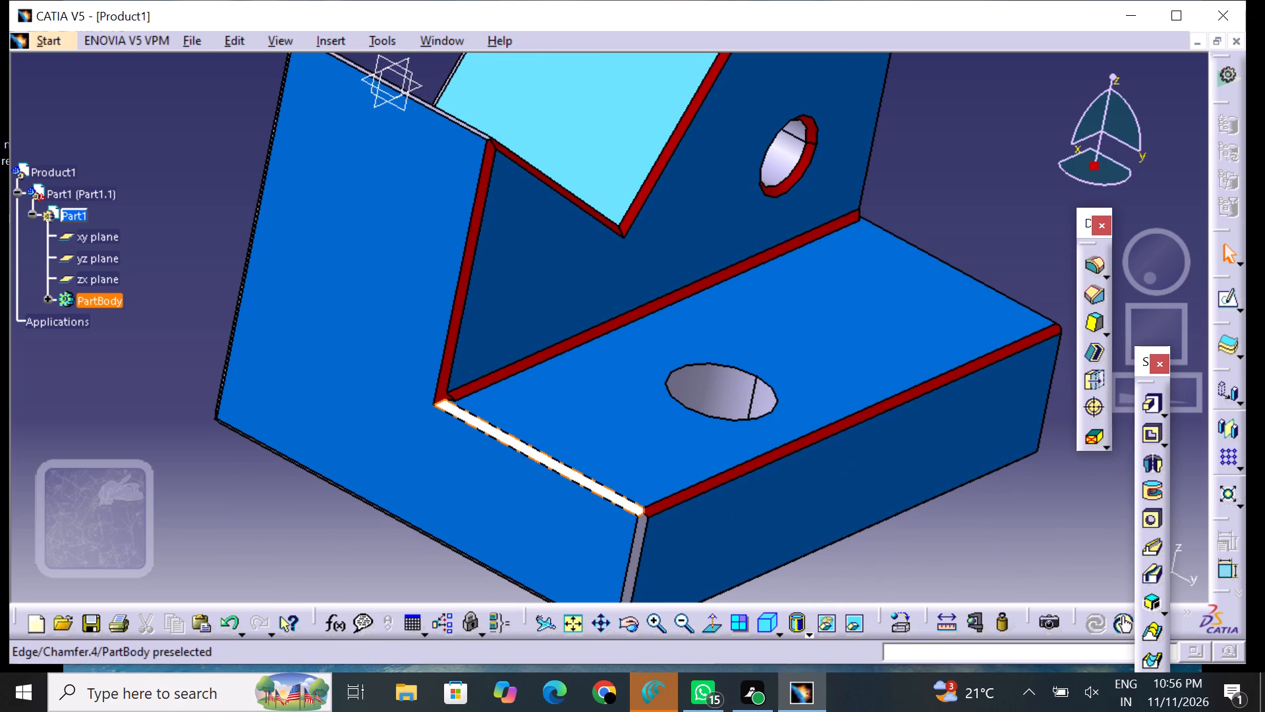
click(609, 491)
right_click(608, 490)
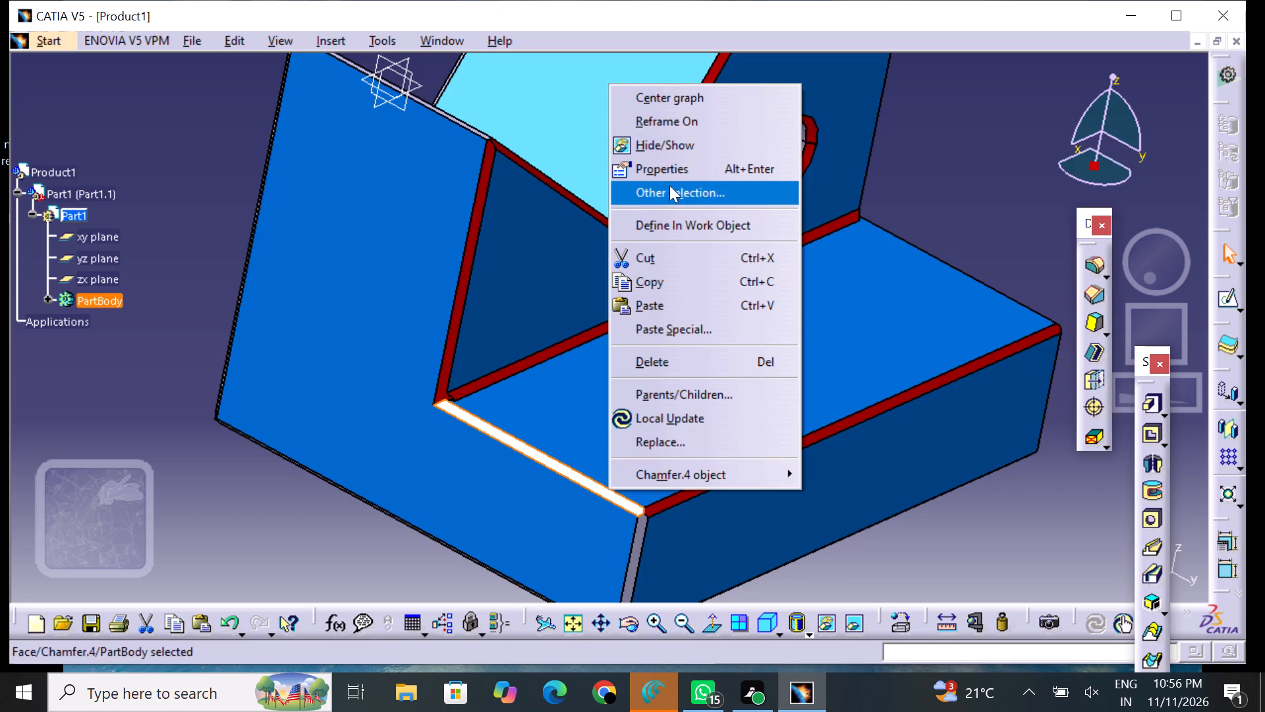
click(675, 174)
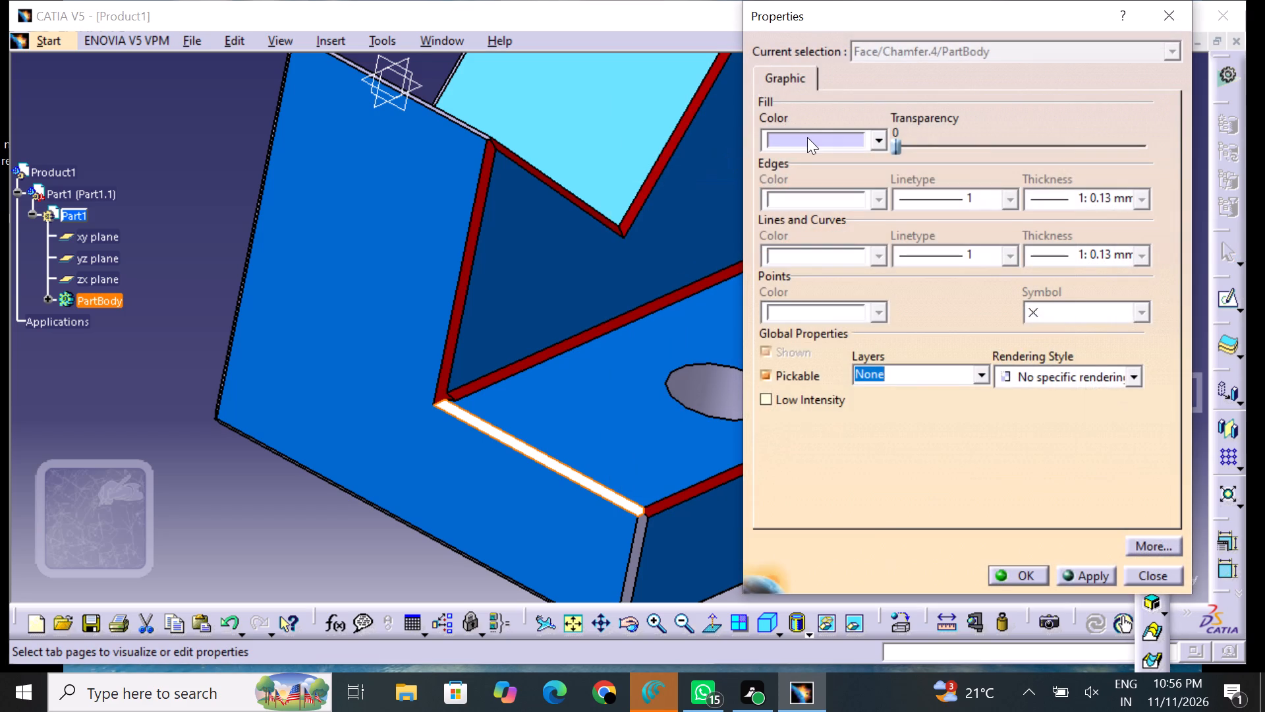
click(807, 136)
click(847, 233)
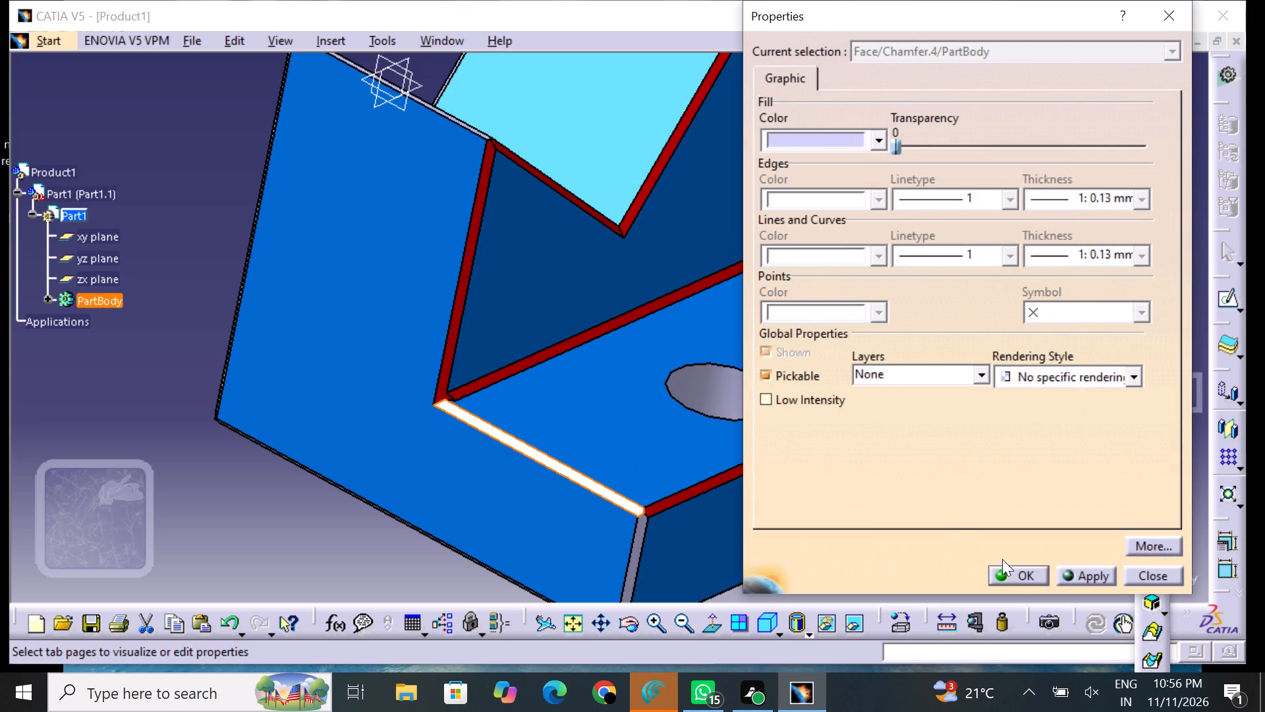
click(1023, 576)
click(962, 552)
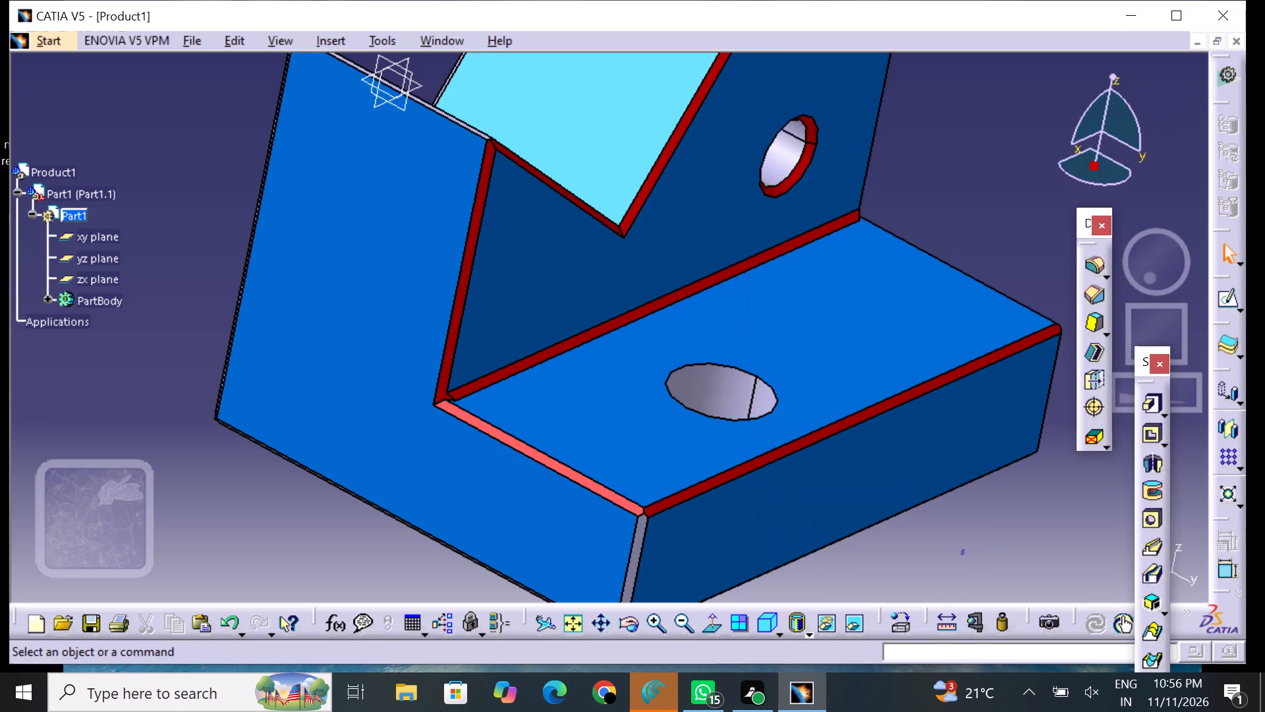
Set the fill color of the chamfer face along the foot's short top edge at the semicircular-notch end to red.
middle_drag(949, 483, 557, 421)
right_drag(951, 483, 557, 421)
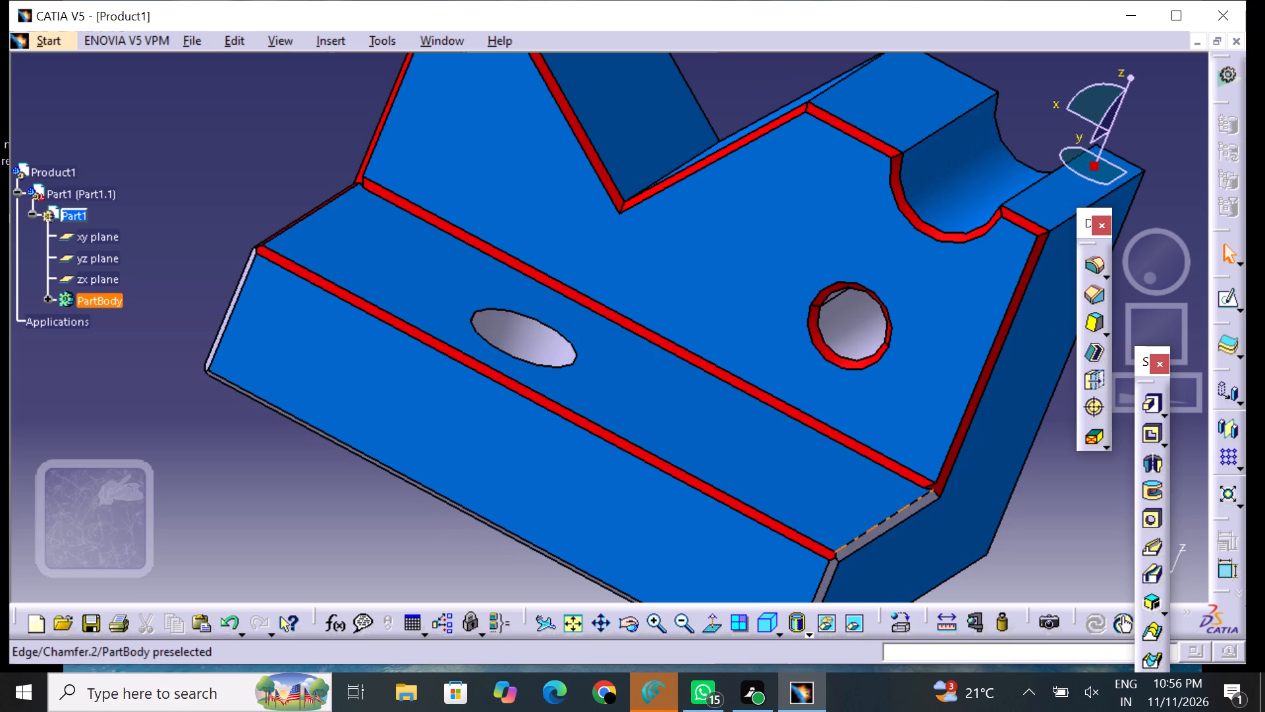
right_drag(895, 515, 728, 384)
middle_drag(773, 429, 700, 340)
right_drag(773, 429, 700, 340)
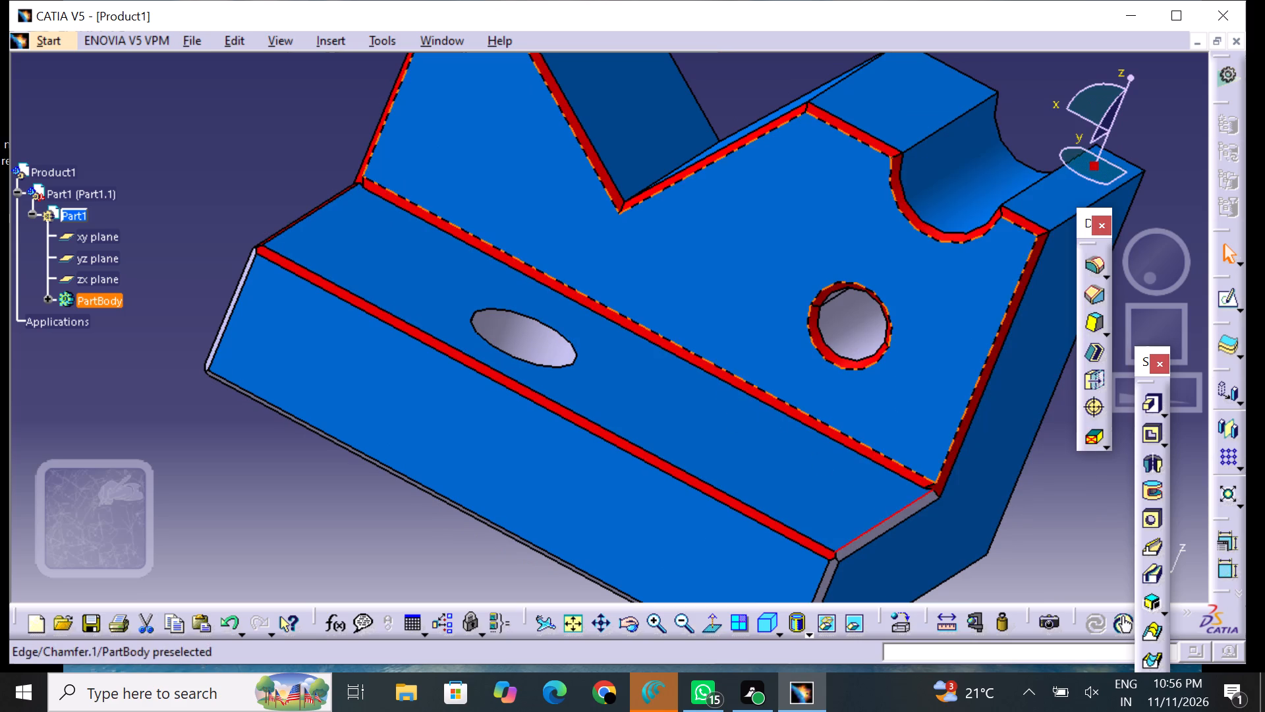
middle_drag(700, 340, 696, 337)
right_drag(700, 340, 692, 336)
middle_drag(964, 531, 727, 365)
right_drag(962, 531, 727, 365)
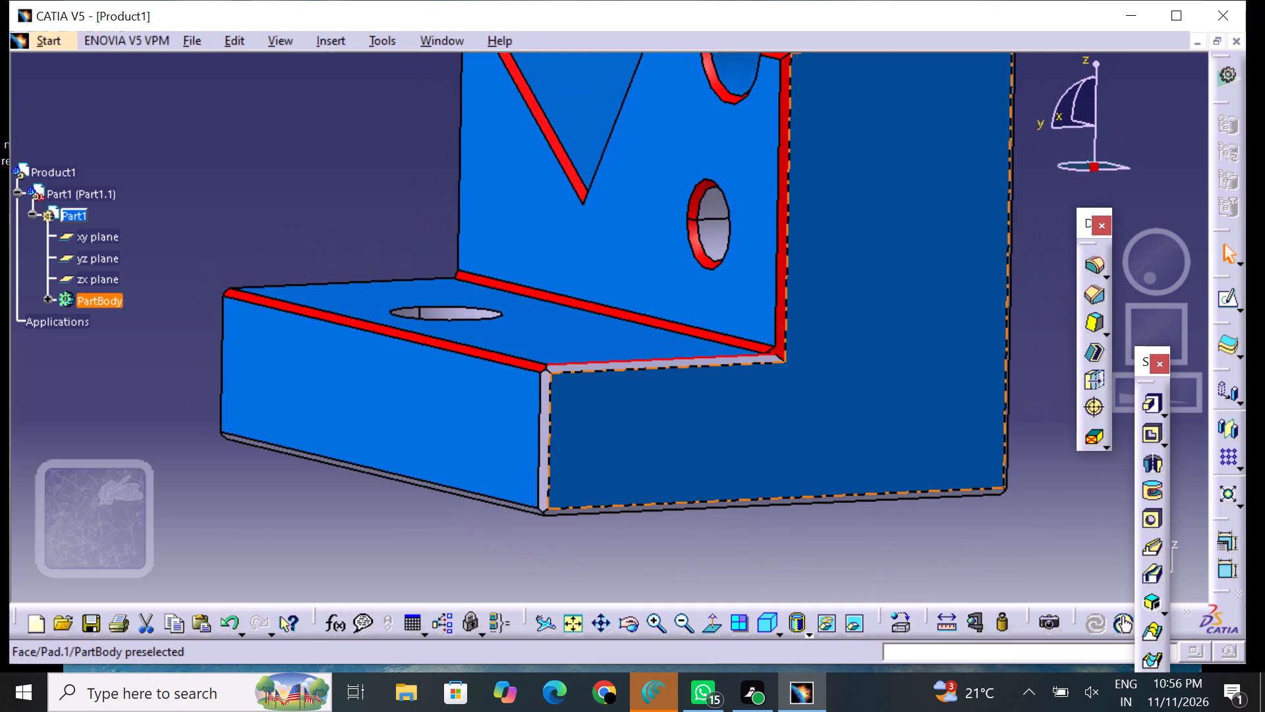
middle_drag(690, 323, 681, 388)
right_drag(690, 324, 681, 395)
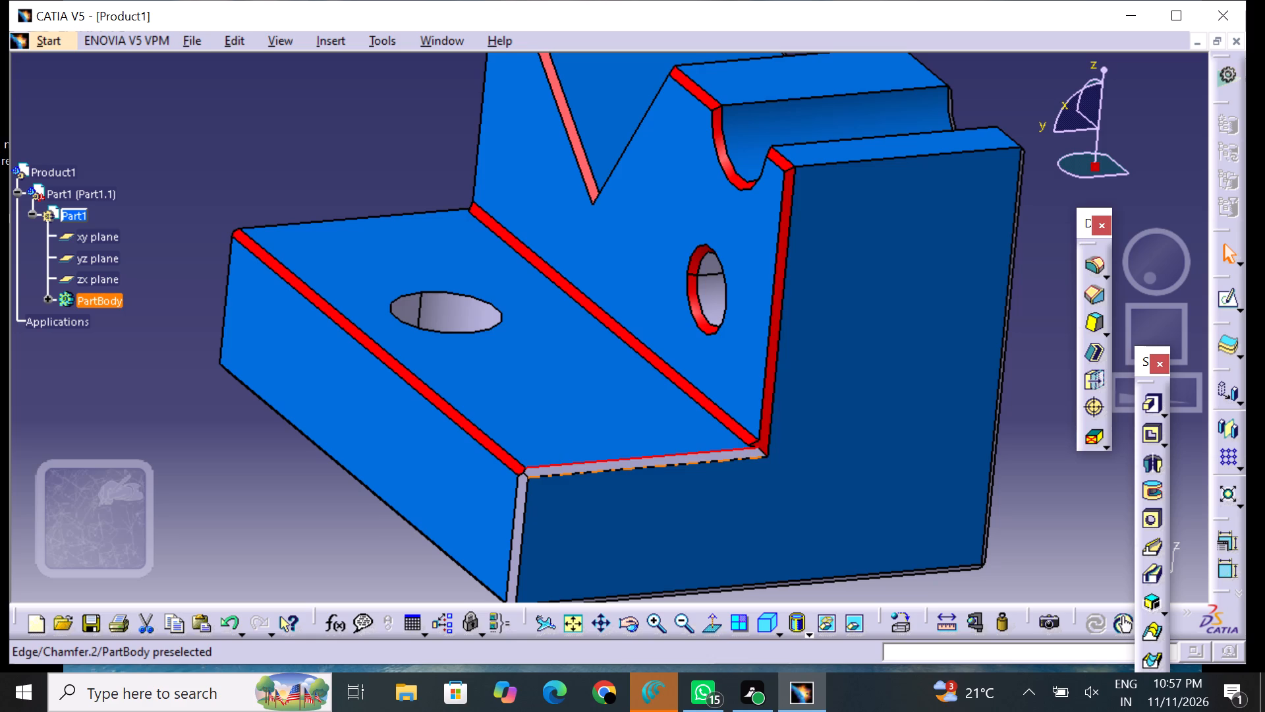
click(694, 458)
click(667, 415)
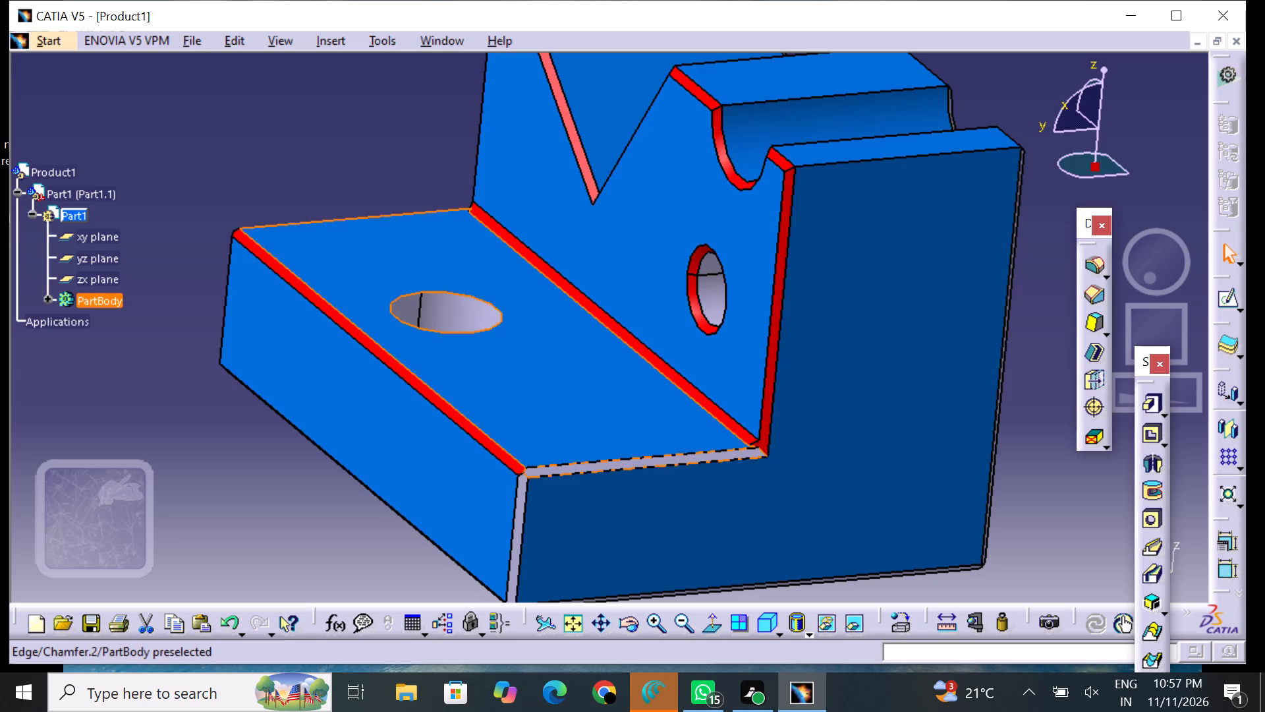
click(671, 458)
right_click(671, 458)
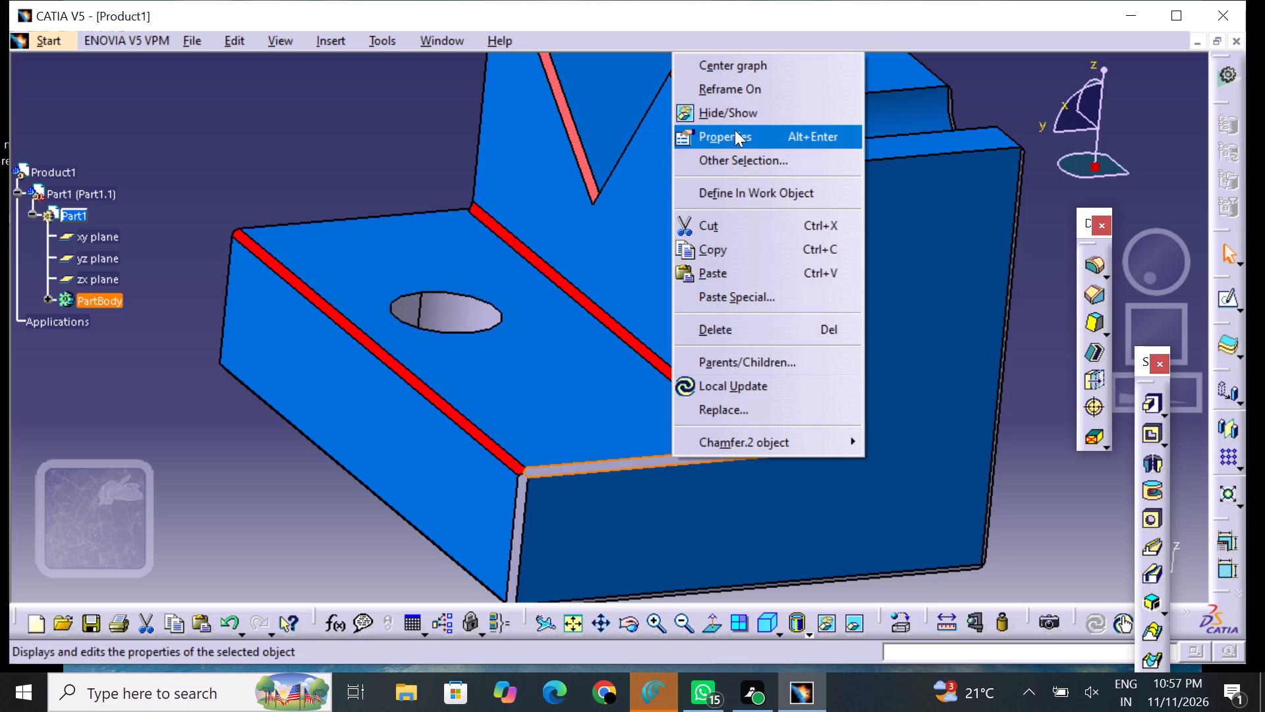
click(735, 130)
click(794, 146)
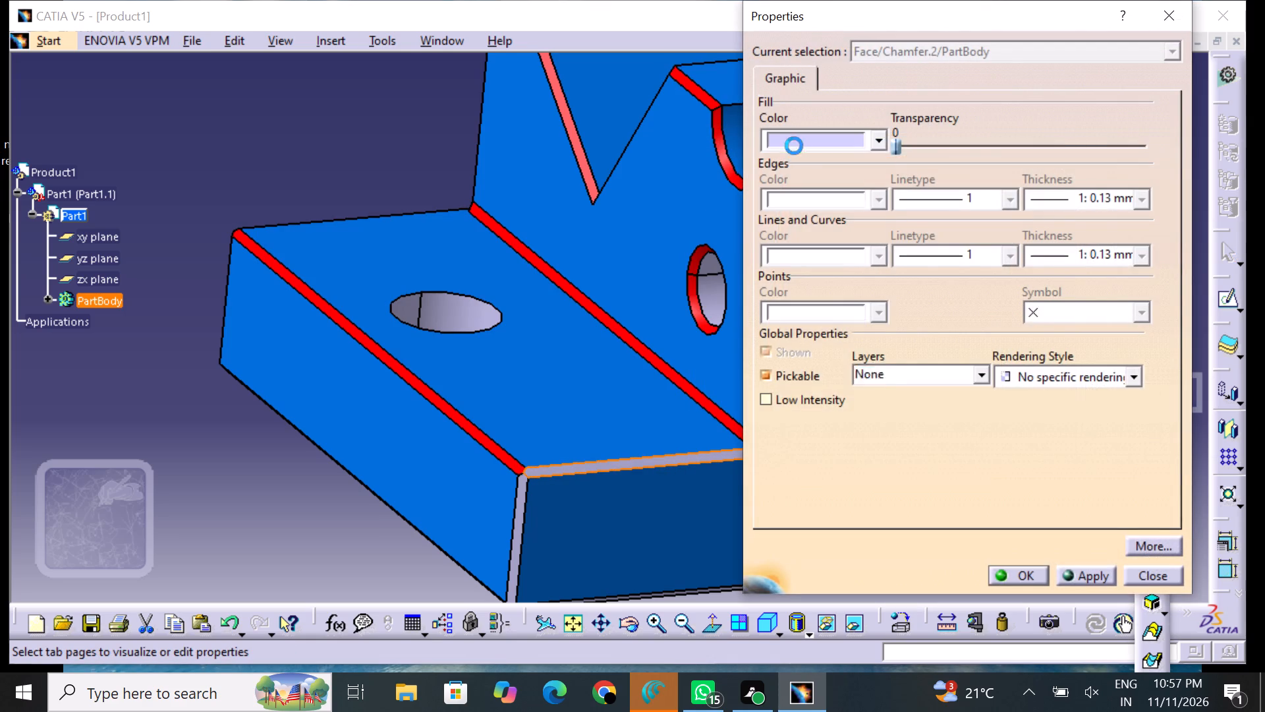
click(802, 243)
click(1040, 573)
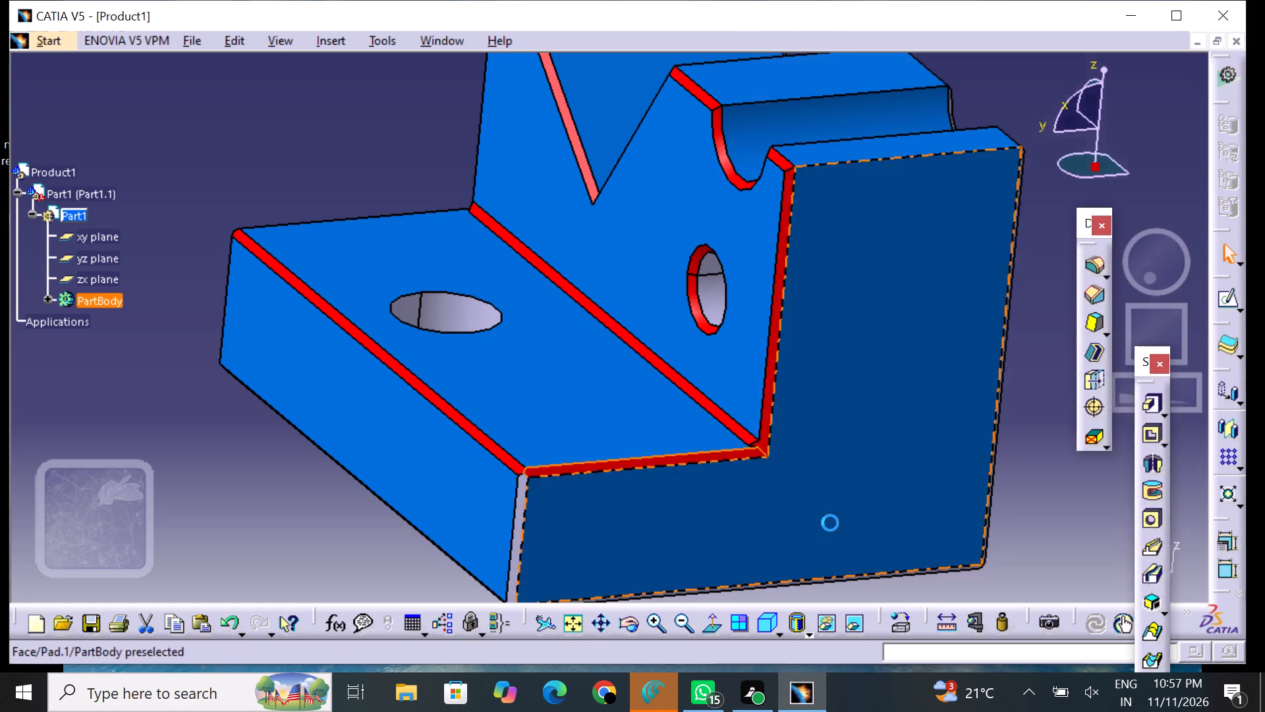
click(830, 523)
Set the fill color of the chamfer face on the foot's vertical front corner at the semicircular-notch end to red.
middle_drag(802, 518, 942, 425)
right_drag(815, 518, 943, 424)
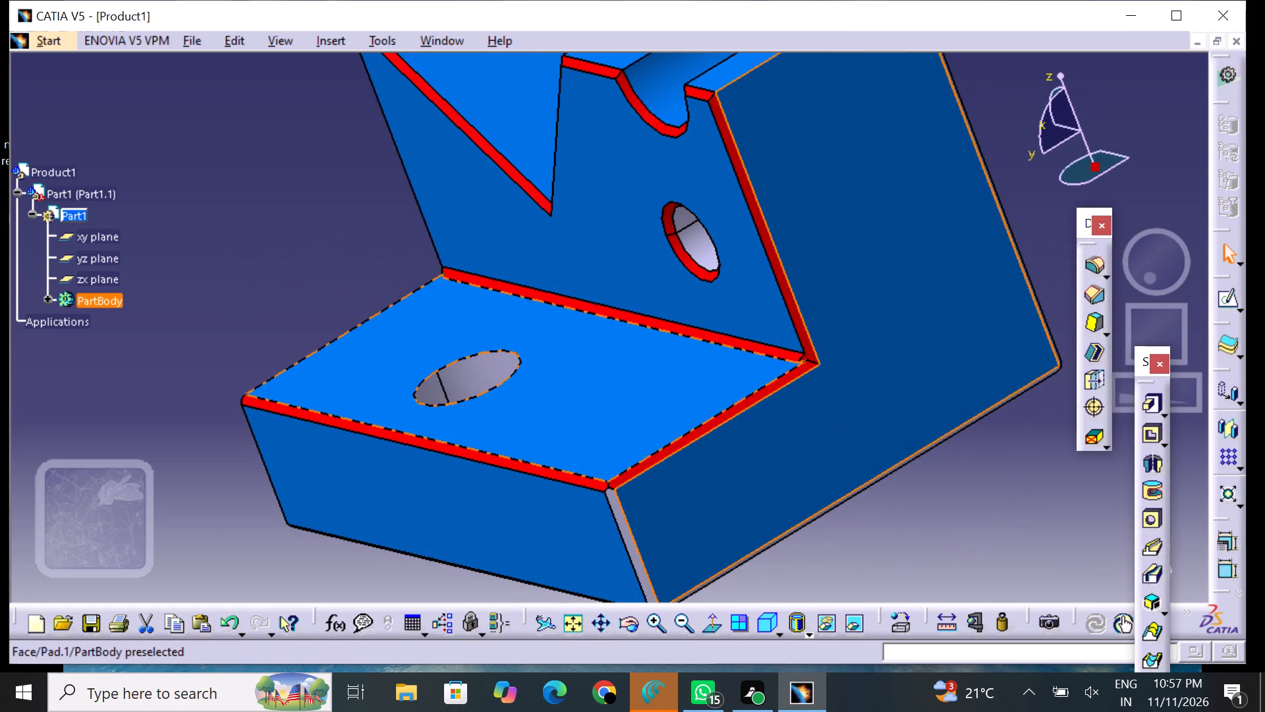
middle_drag(625, 423, 696, 341)
right_drag(625, 423, 703, 334)
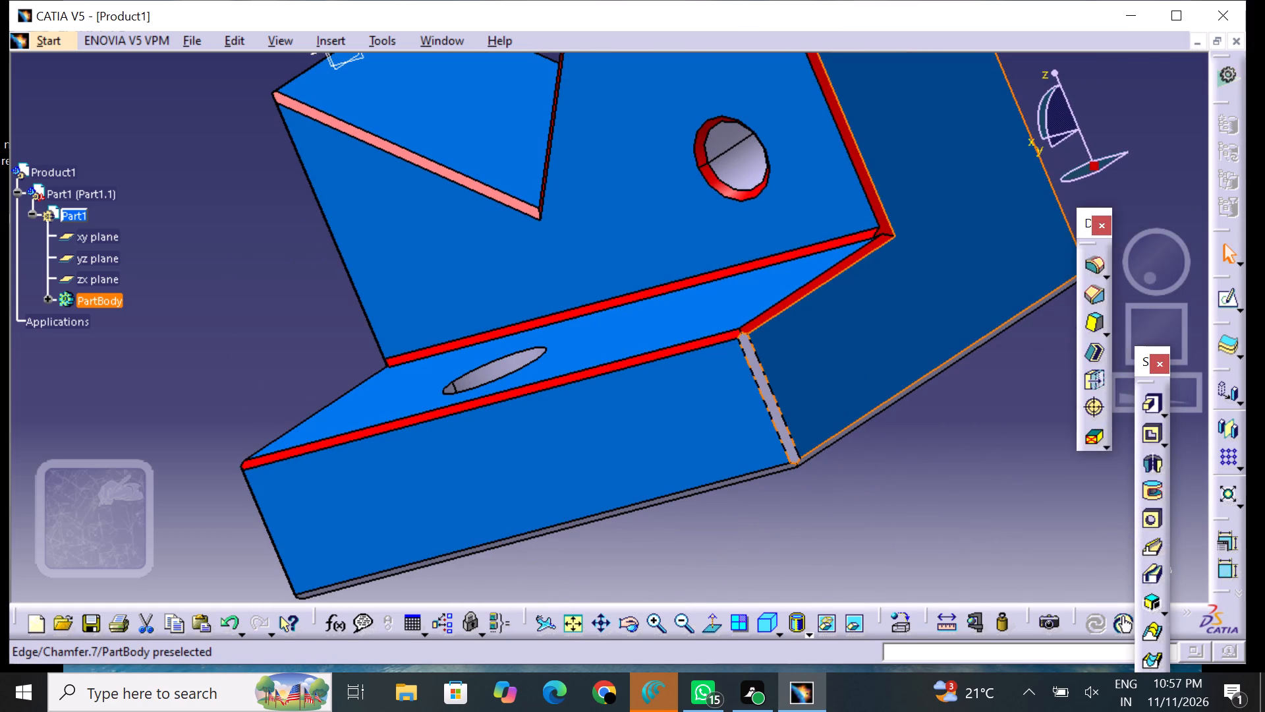
click(777, 422)
right_click(777, 424)
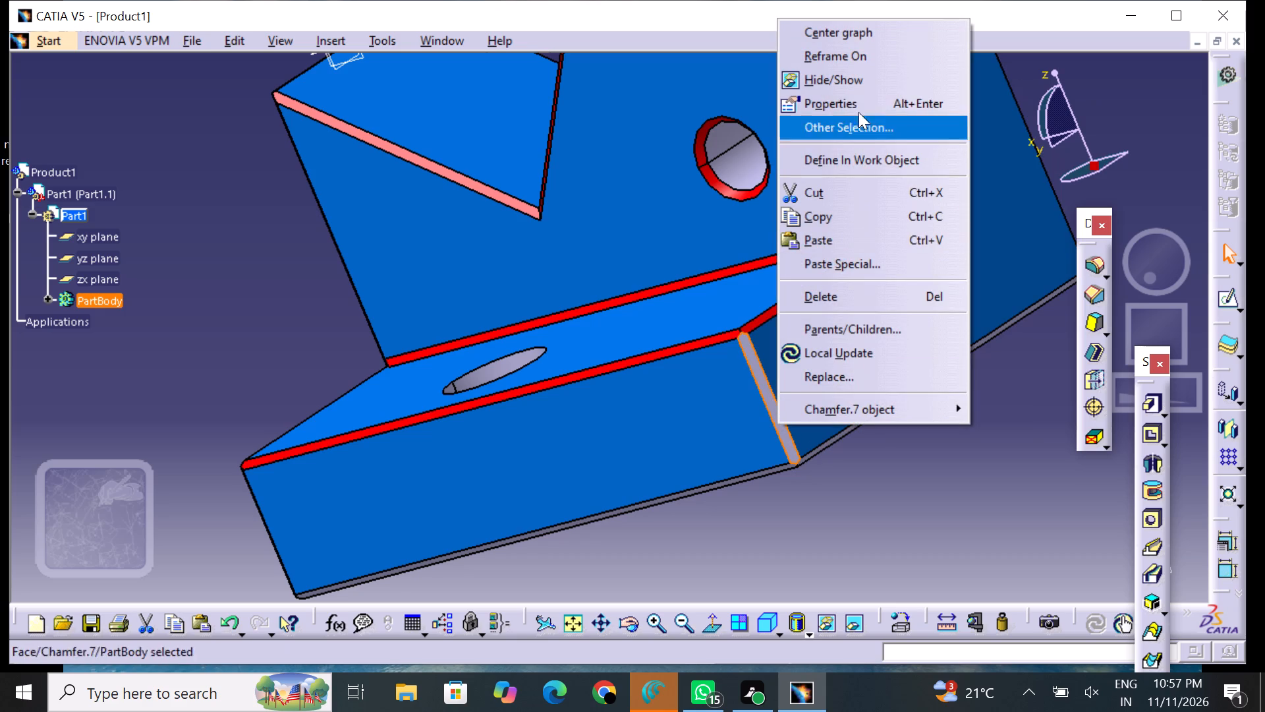
click(862, 102)
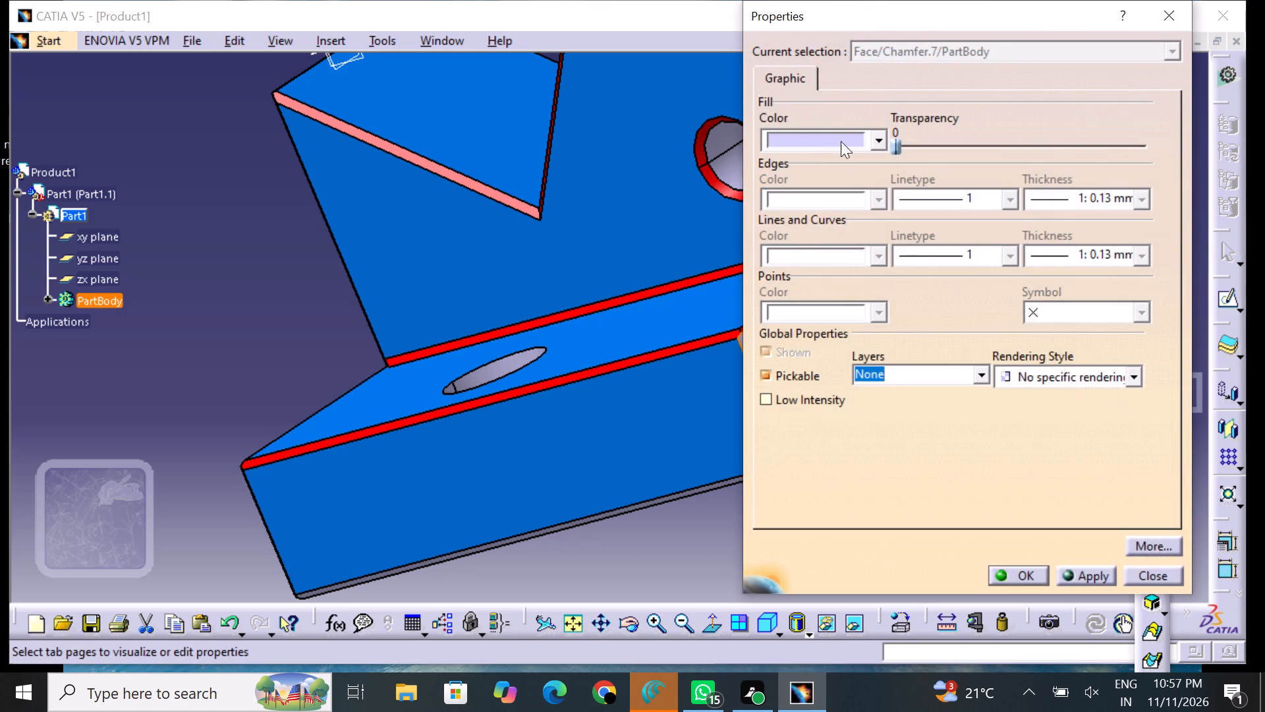
click(841, 141)
click(851, 238)
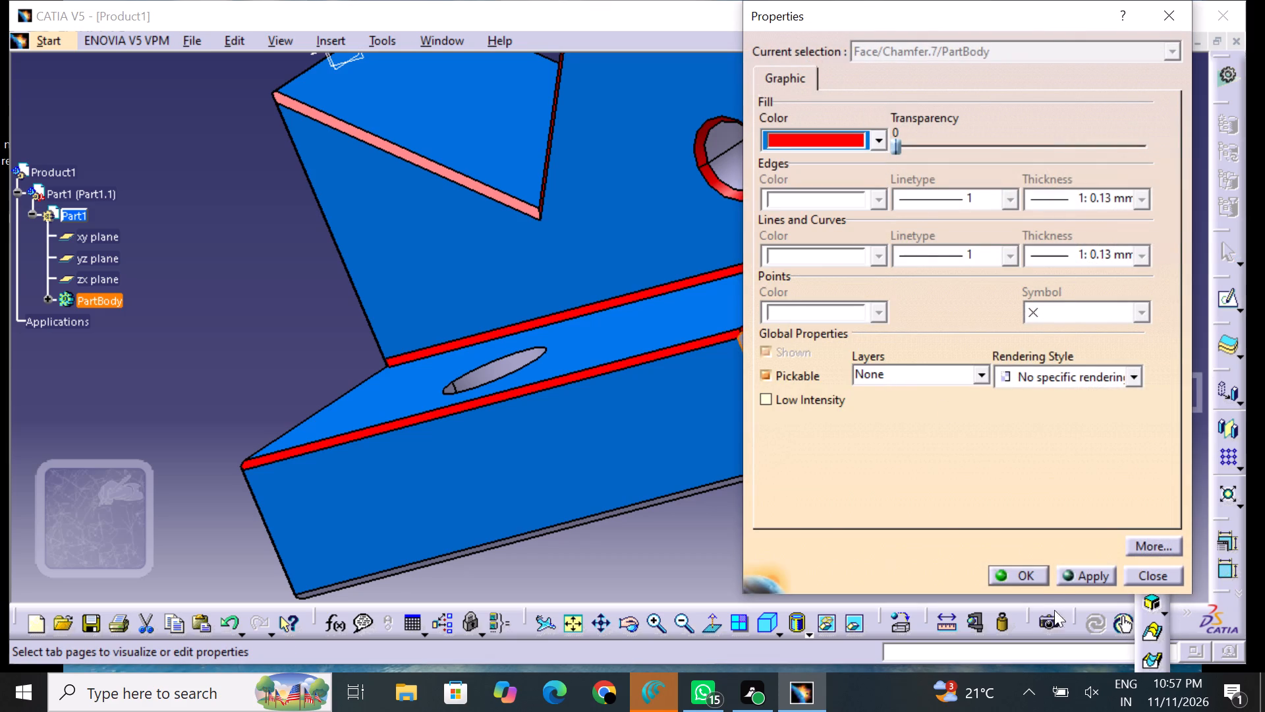
click(1034, 572)
click(705, 546)
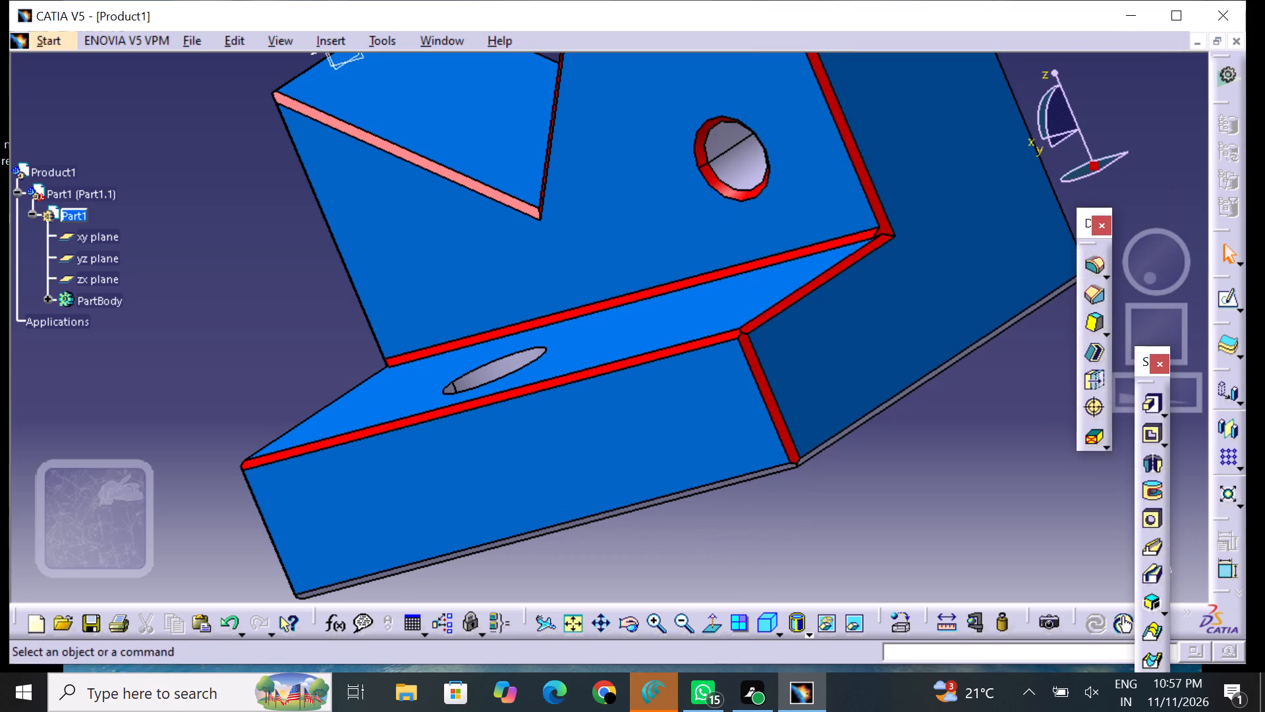
Set the fill color of the chamfer face on the foot's vertical front corner at the V-notch end to red.
middle_drag(230, 390, 538, 260)
right_drag(231, 387, 584, 256)
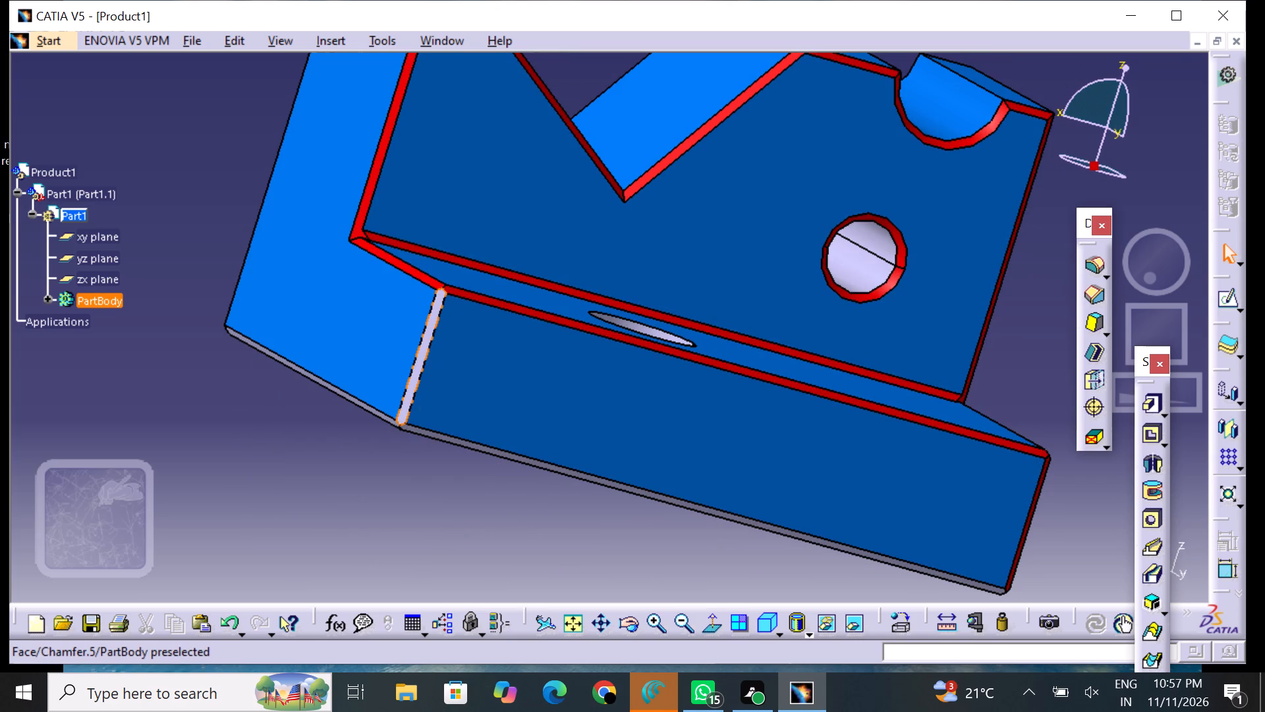
click(420, 357)
right_click(421, 356)
click(451, 357)
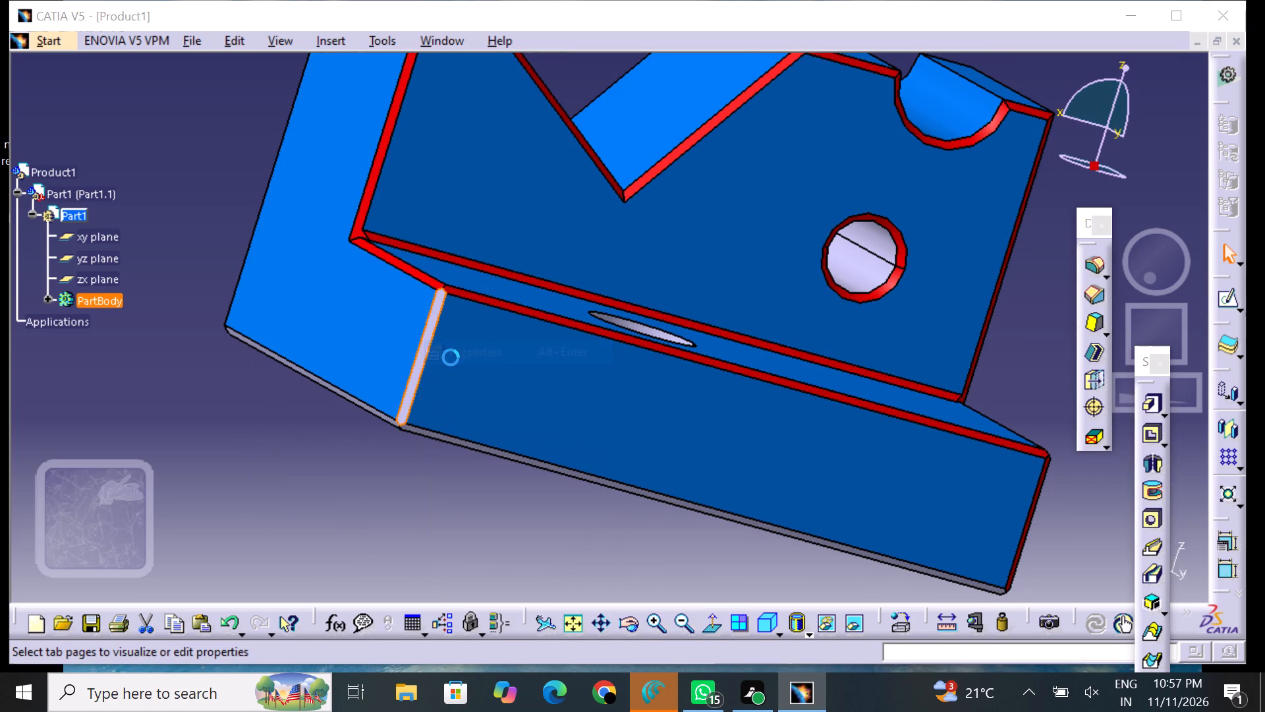
click(806, 143)
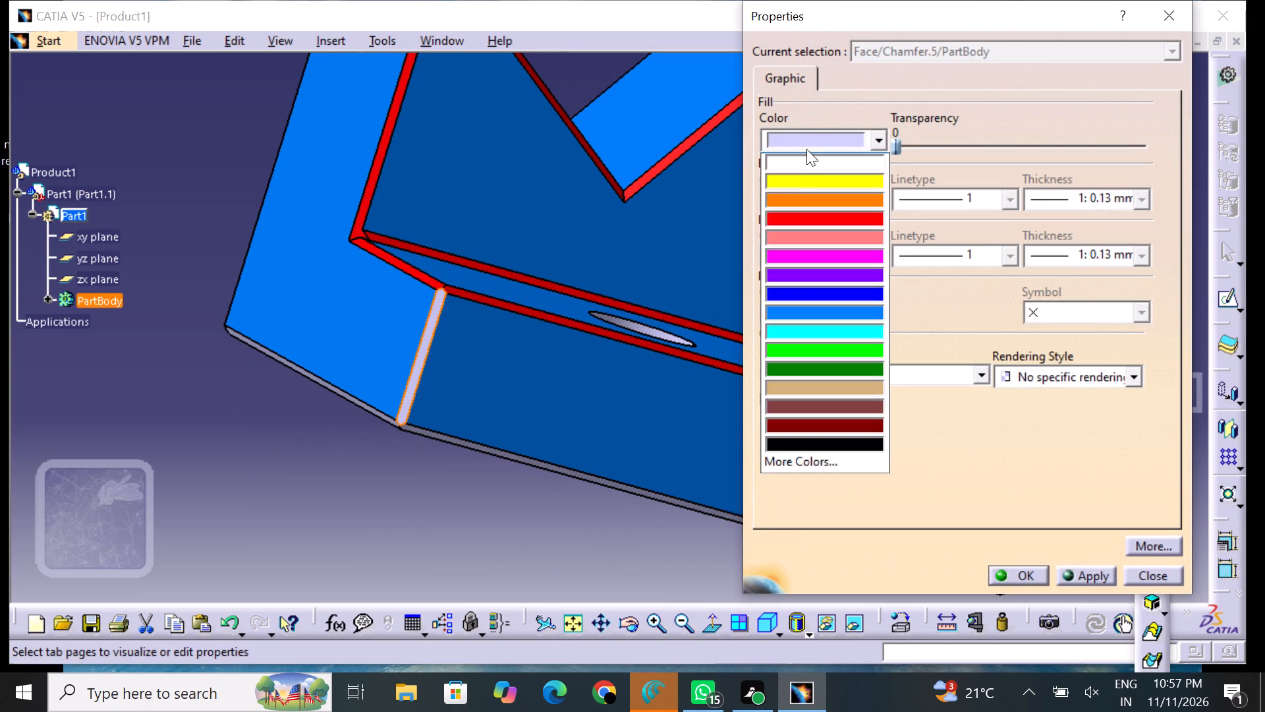
click(817, 242)
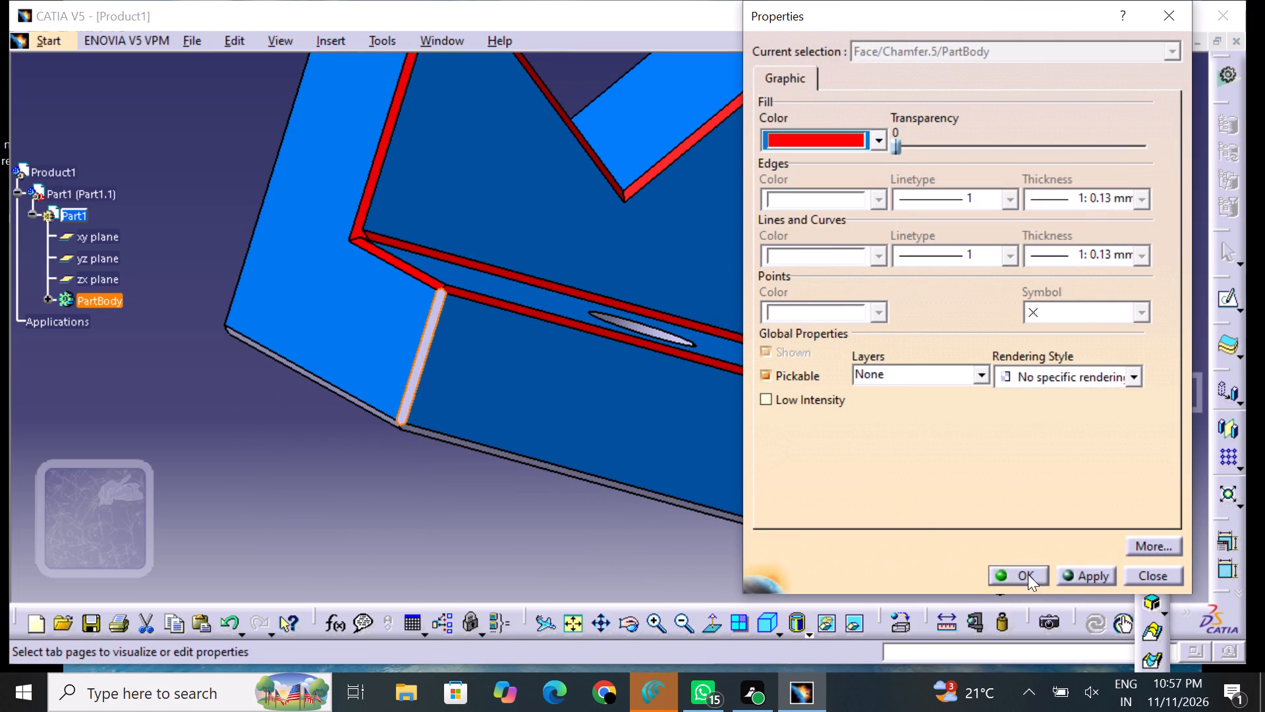
click(1028, 574)
click(608, 572)
Set the fill color of the chamfer face along the foot's long bottom front edge to red.
middle_drag(745, 565, 725, 444)
right_drag(747, 564, 725, 444)
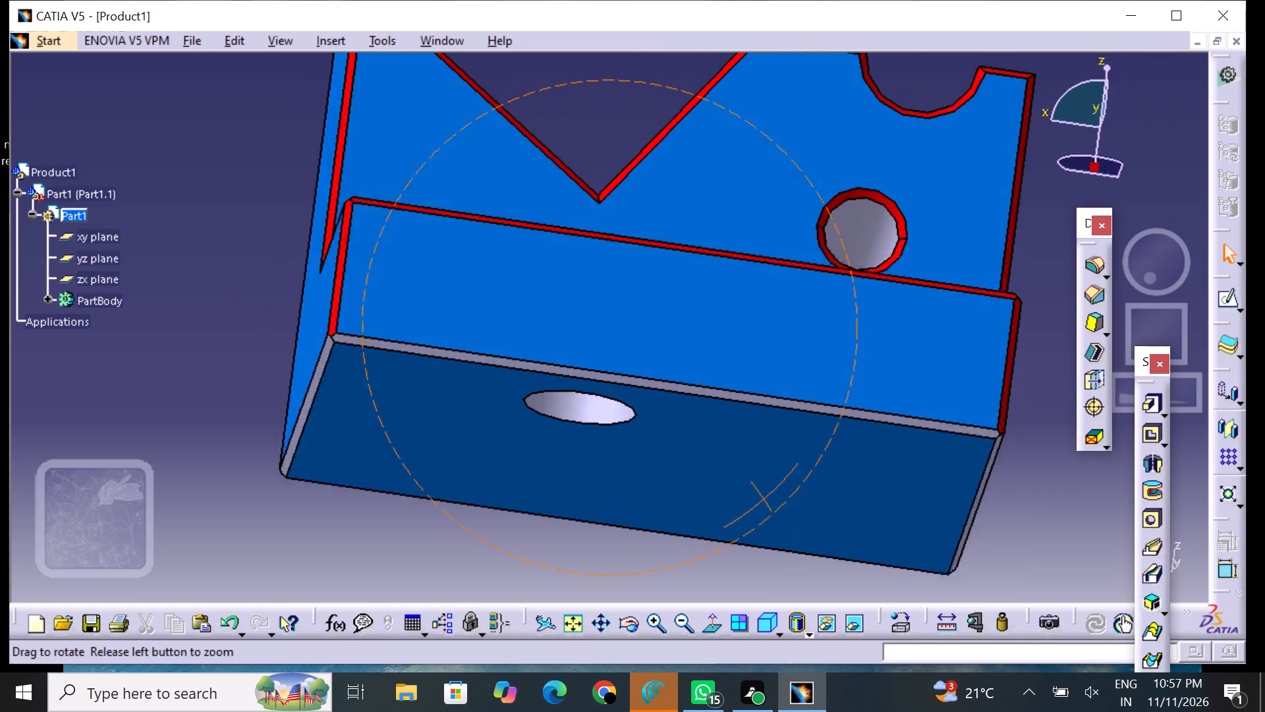
middle_drag(725, 444, 710, 411)
right_drag(725, 444, 696, 386)
click(719, 338)
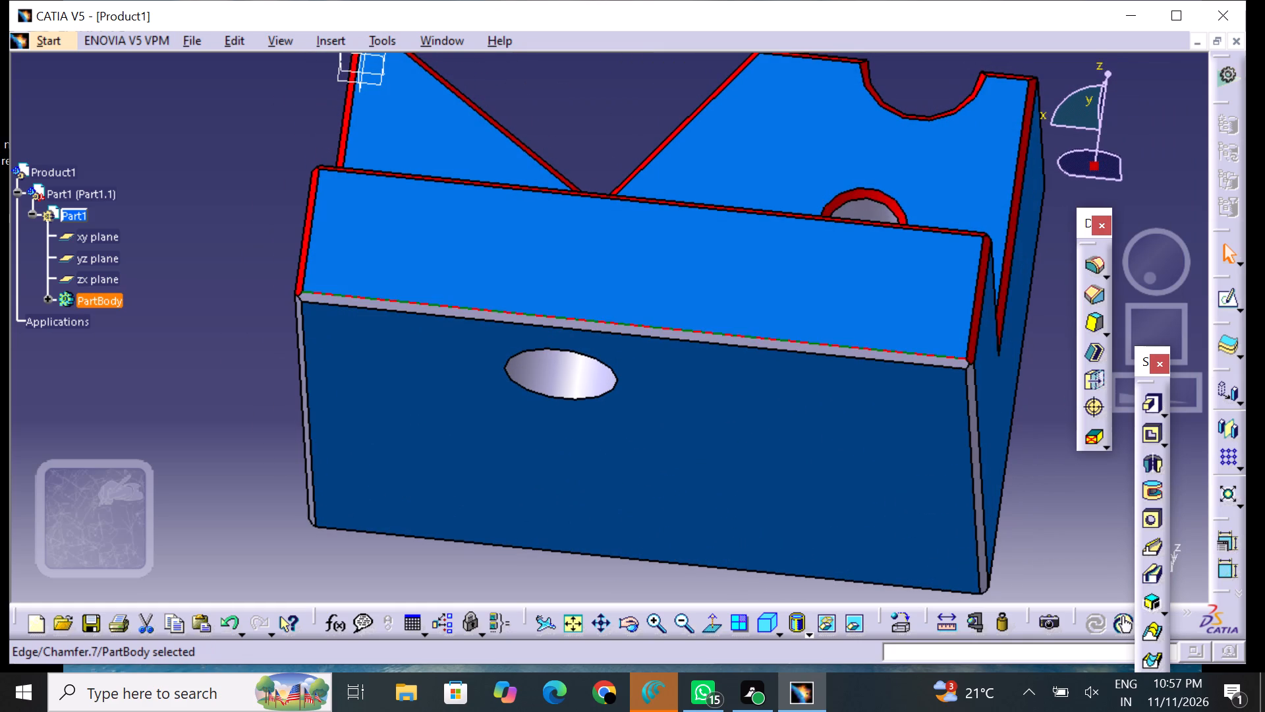
click(715, 340)
right_click(715, 340)
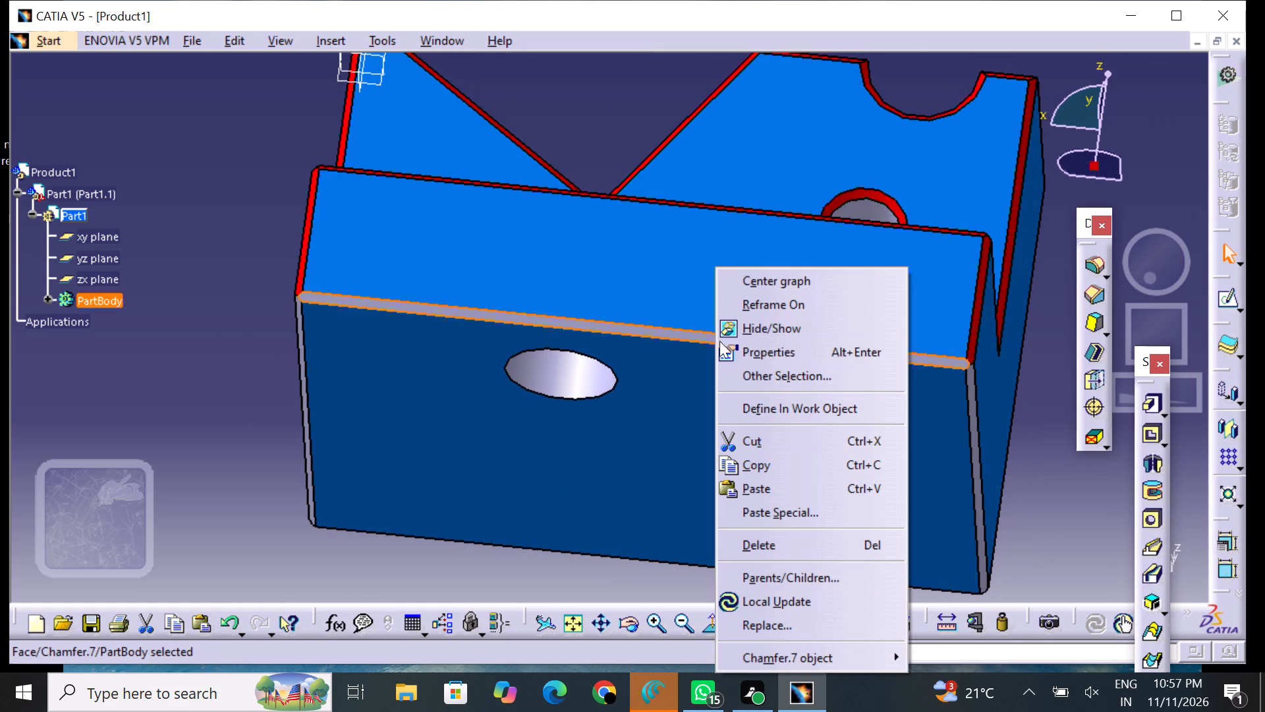
click(737, 343)
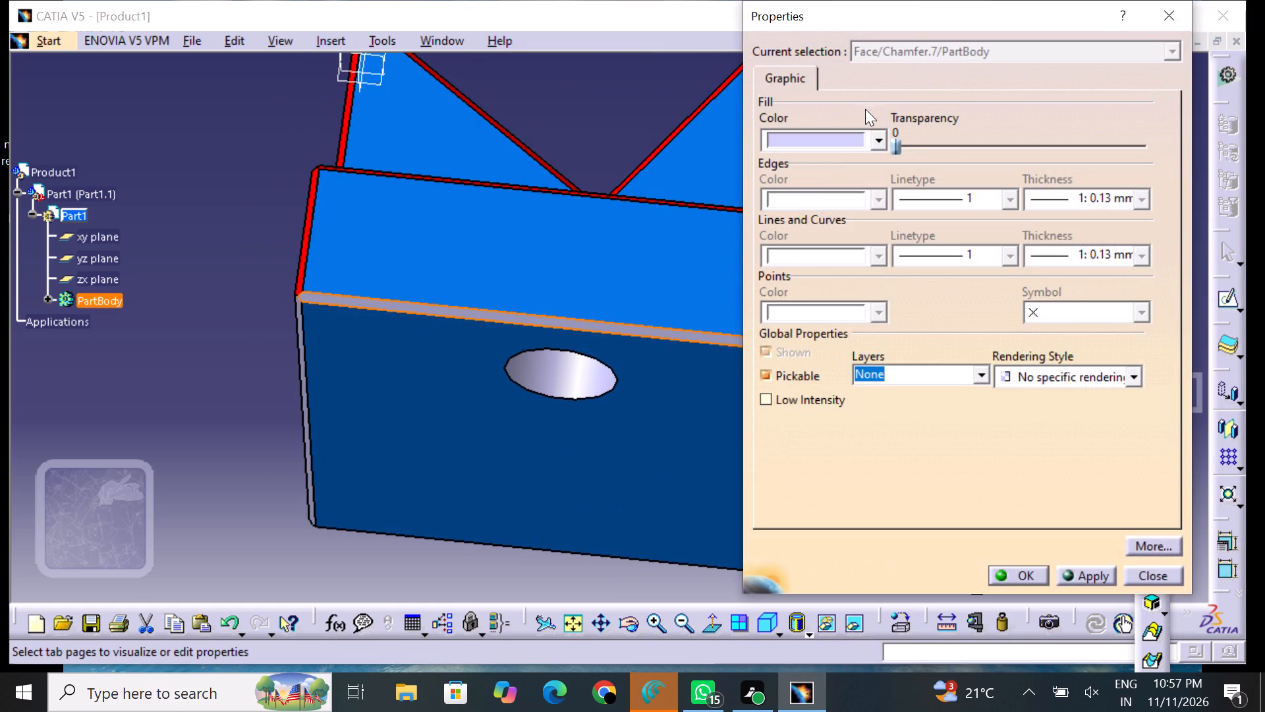
click(847, 140)
click(854, 239)
click(1032, 574)
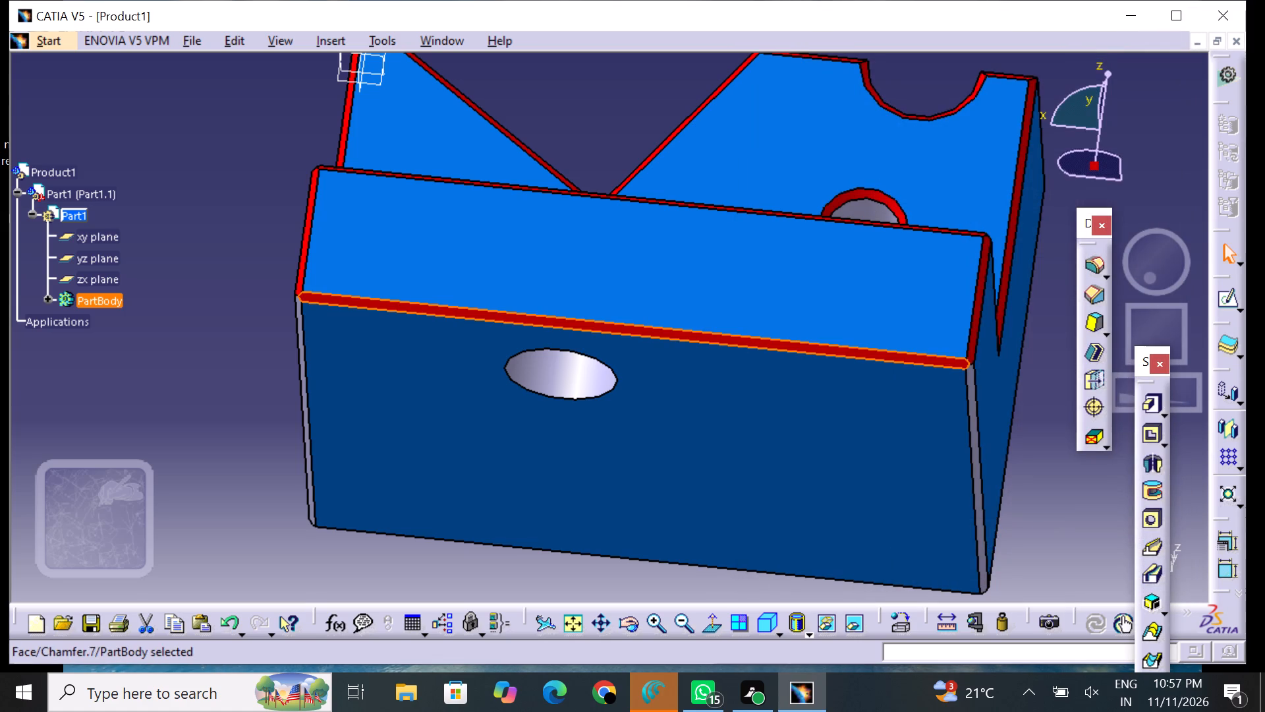
Set the fill color of the chamfer face along the part's short bottom edge at the semicircular-notch end to red.
click(976, 454)
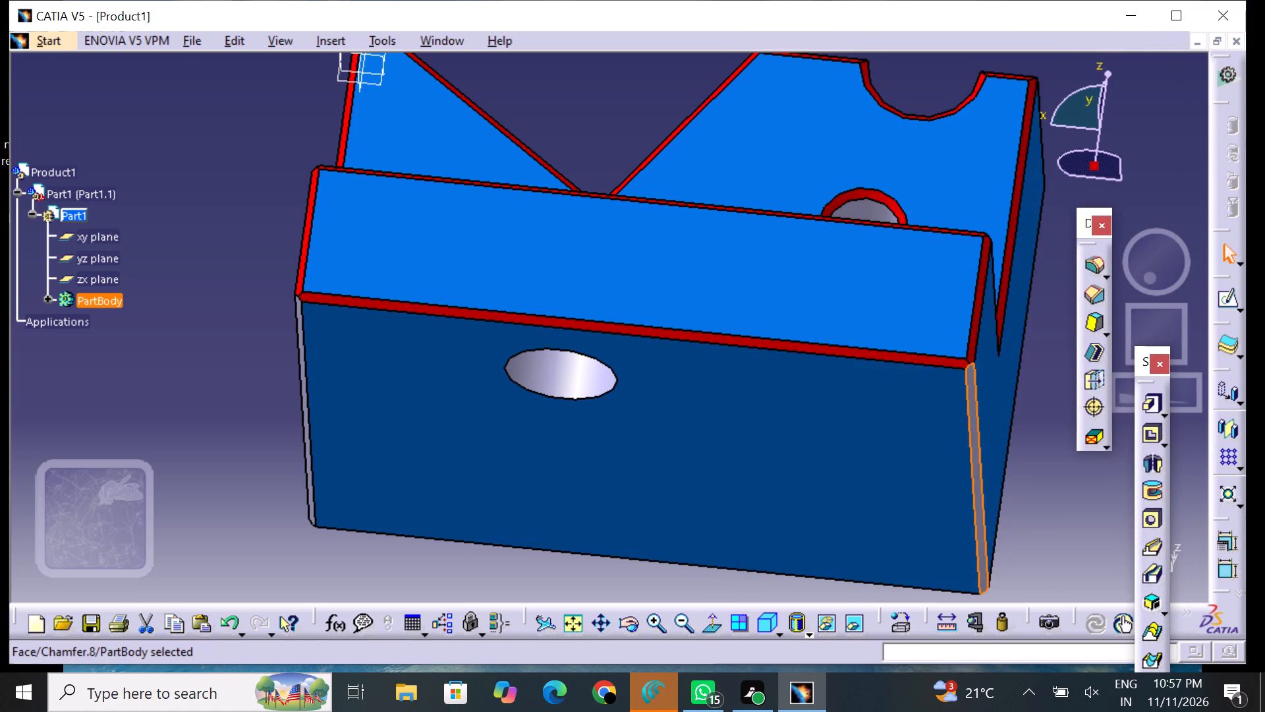
right_click(976, 454)
click(1018, 133)
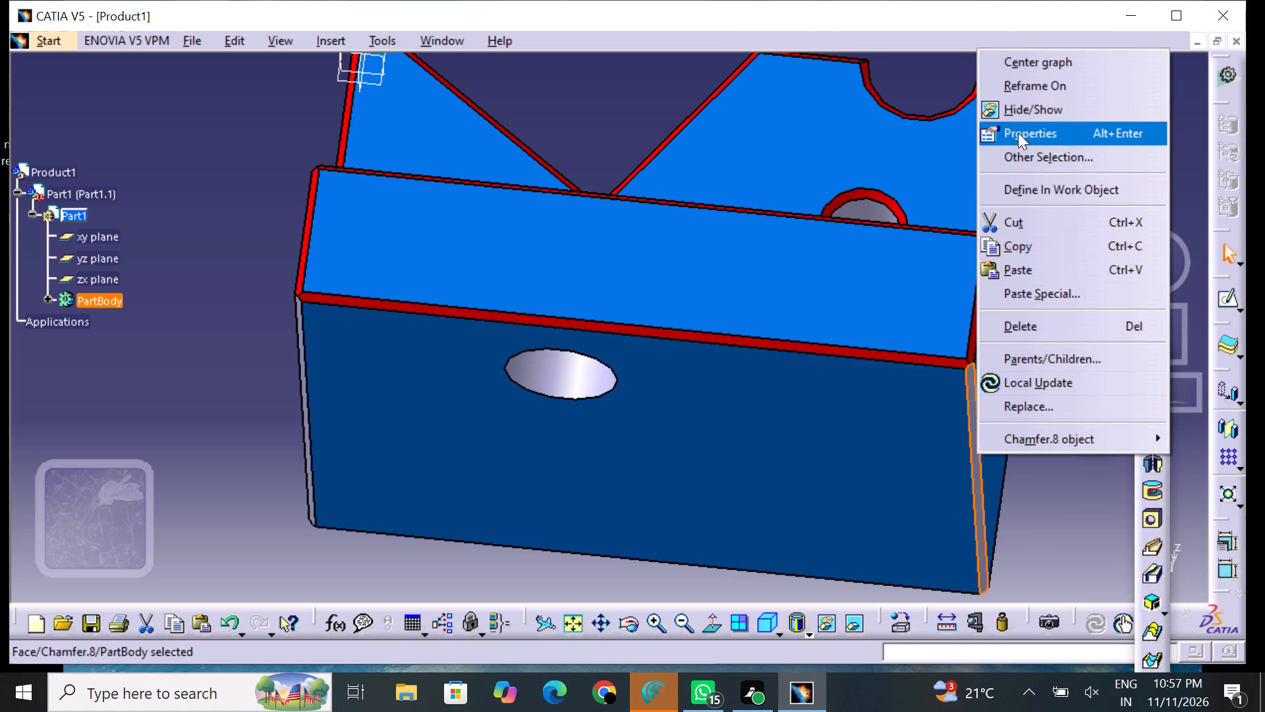
click(845, 134)
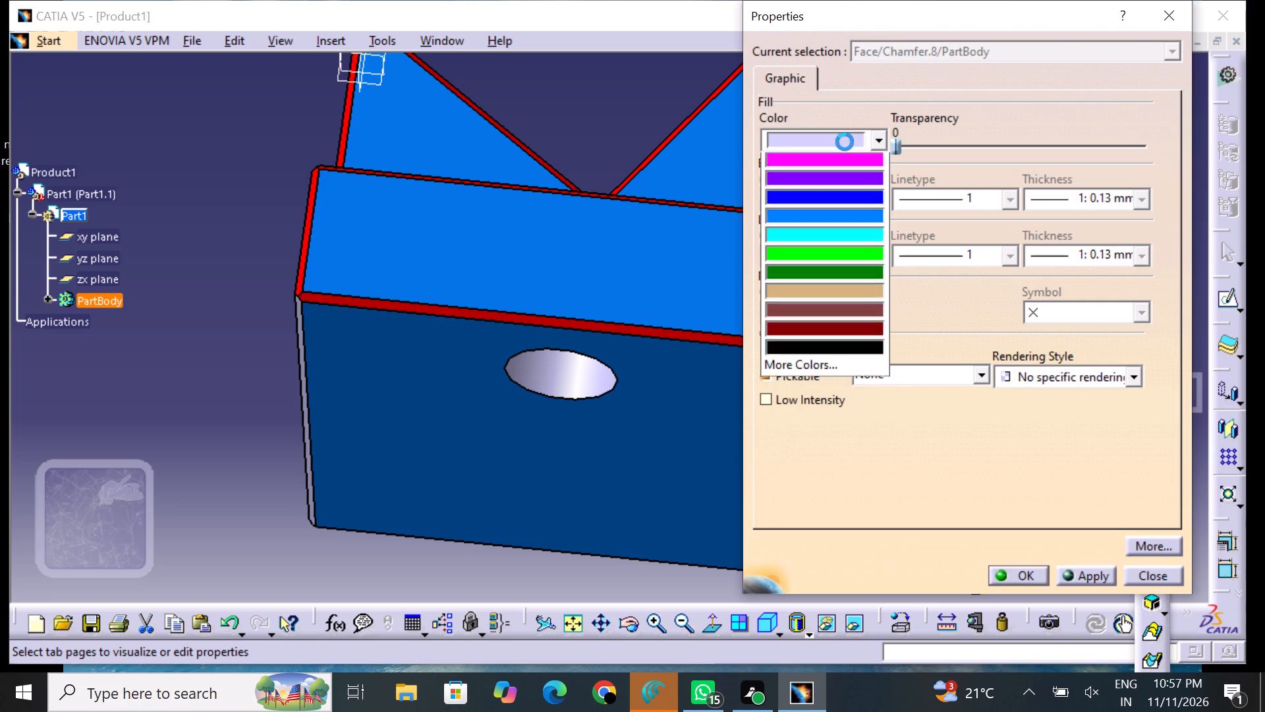
click(855, 233)
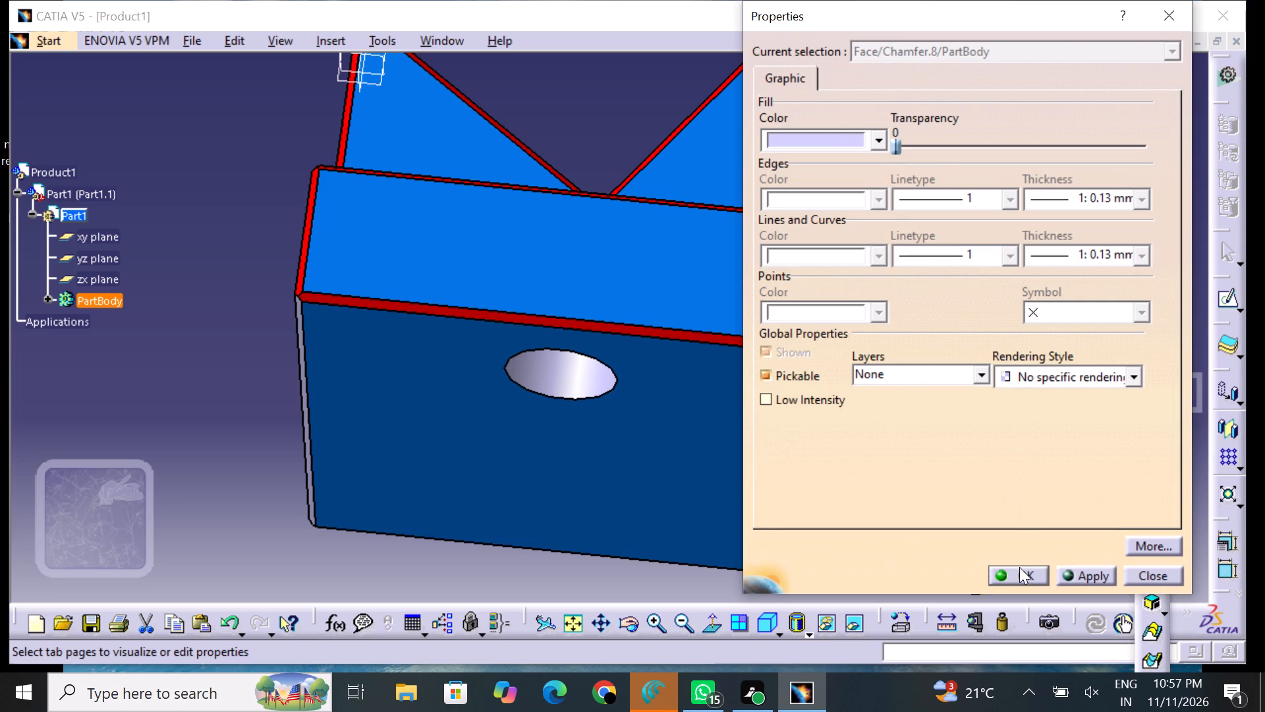
click(1019, 567)
drag(576, 605, 576, 599)
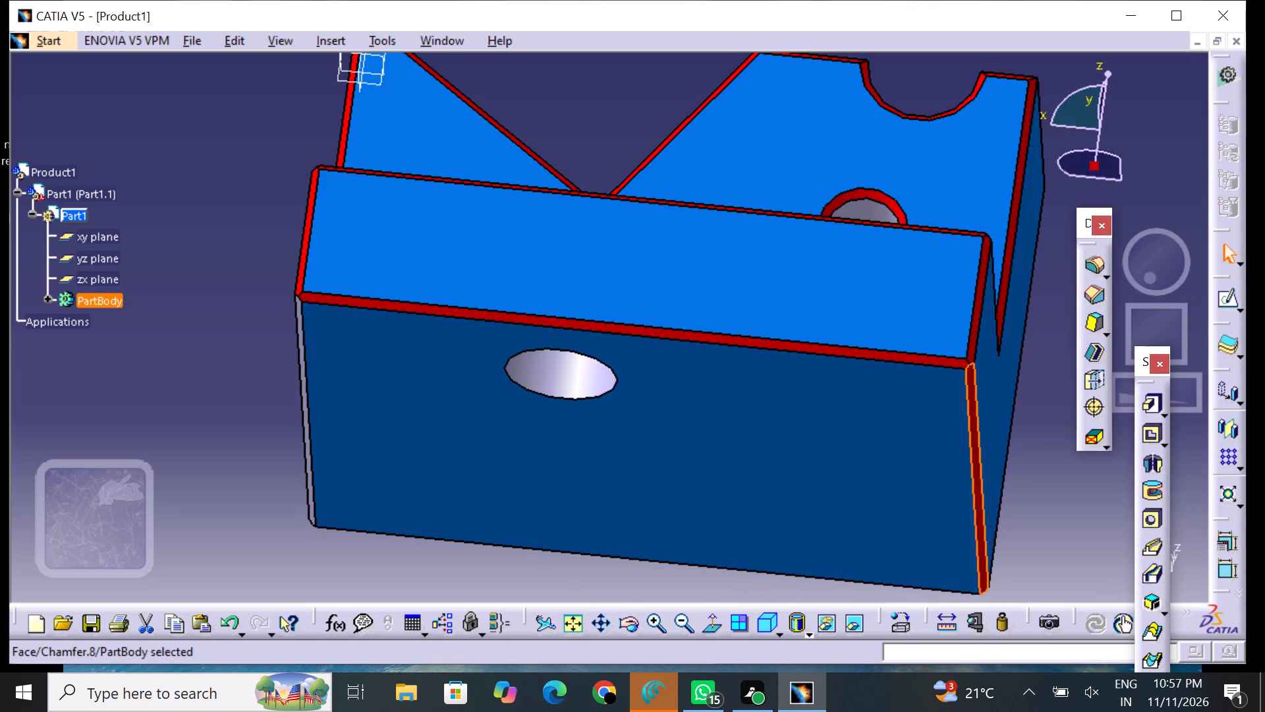
Set the fill color of the chamfer face along the part's short bottom edge at the V-notch end to red.
middle_drag(243, 407, 476, 356)
right_drag(252, 403, 476, 356)
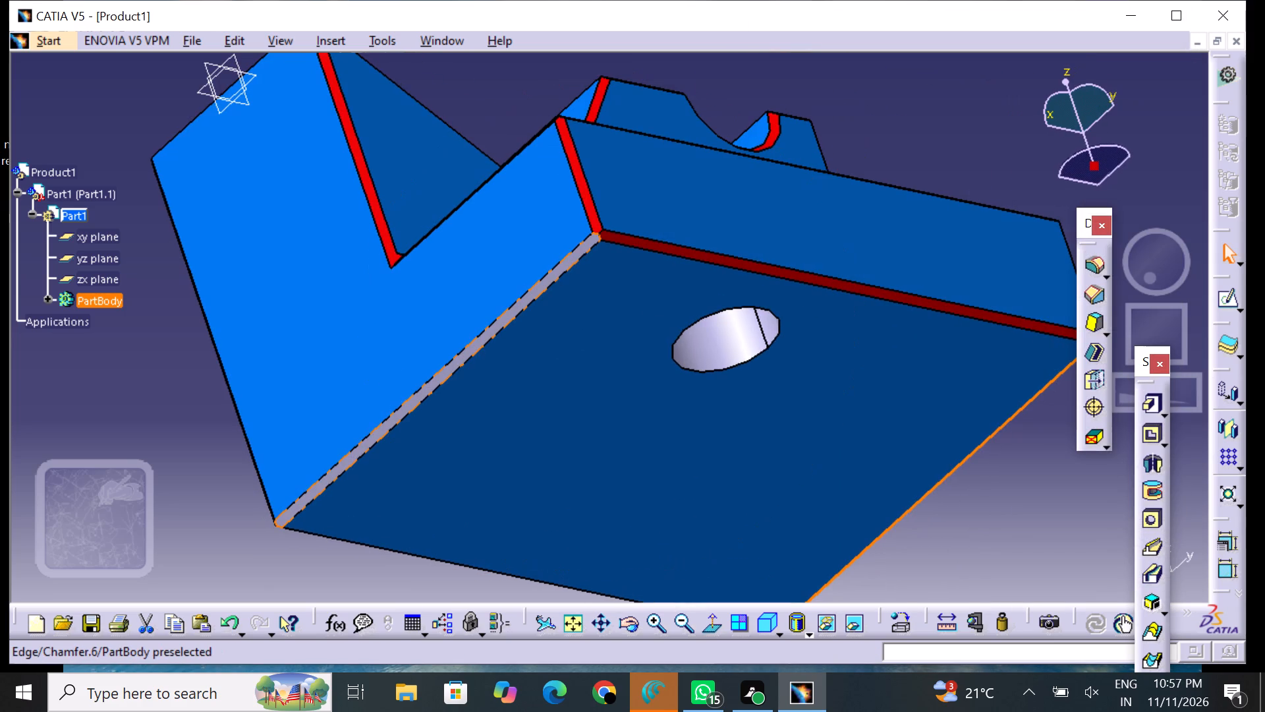
click(466, 355)
right_click(466, 355)
click(493, 355)
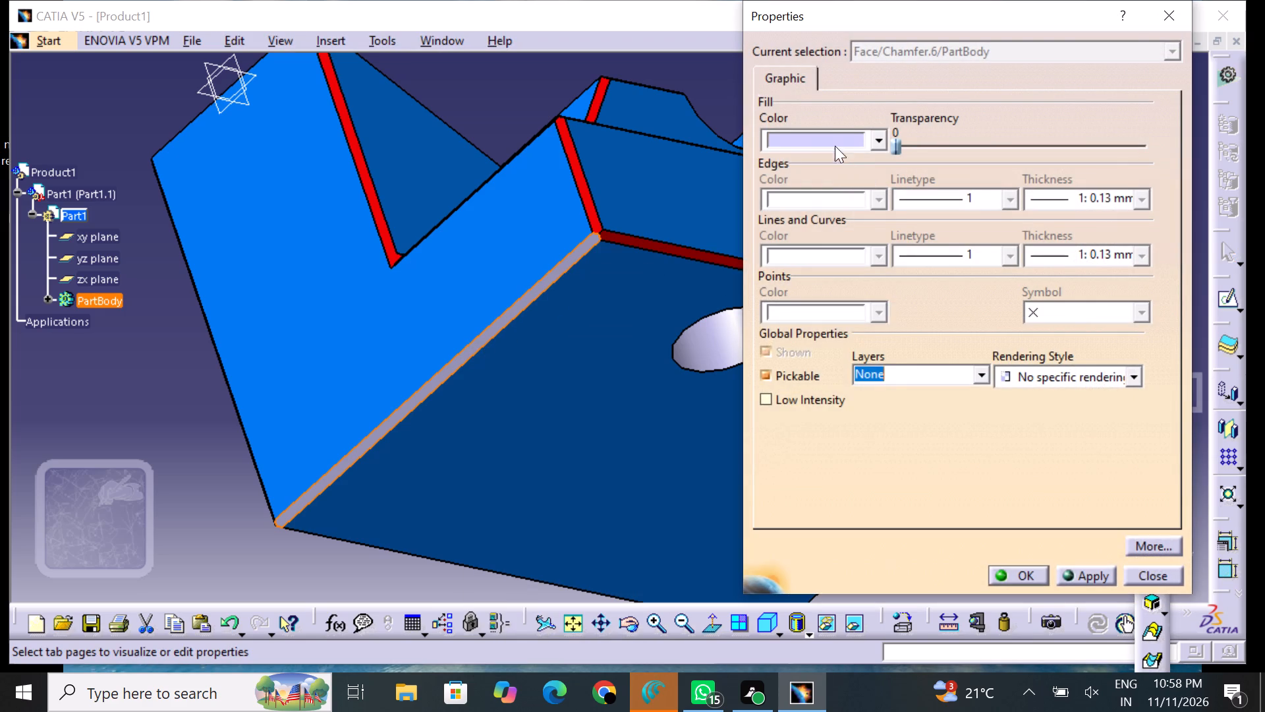
drag(829, 140, 822, 154)
click(820, 241)
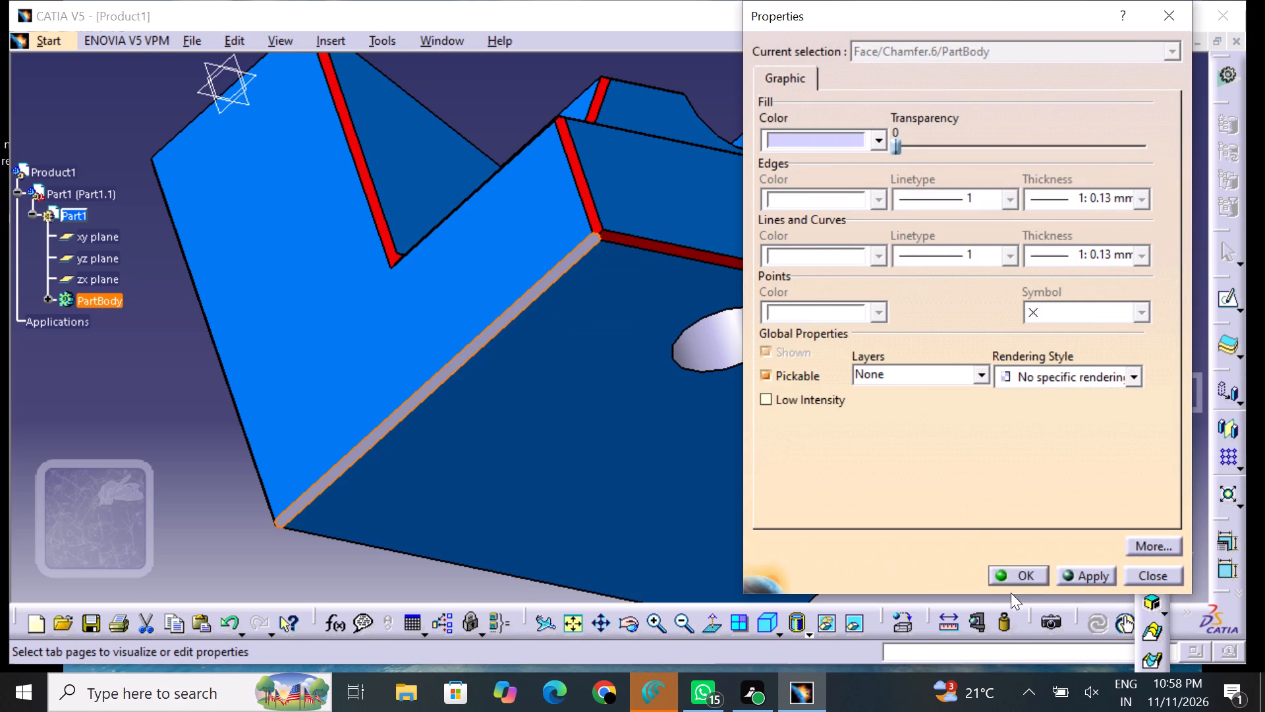
click(1030, 578)
Set the fill color of the chamfer face along the upright's bottom rear edge to red.
click(389, 554)
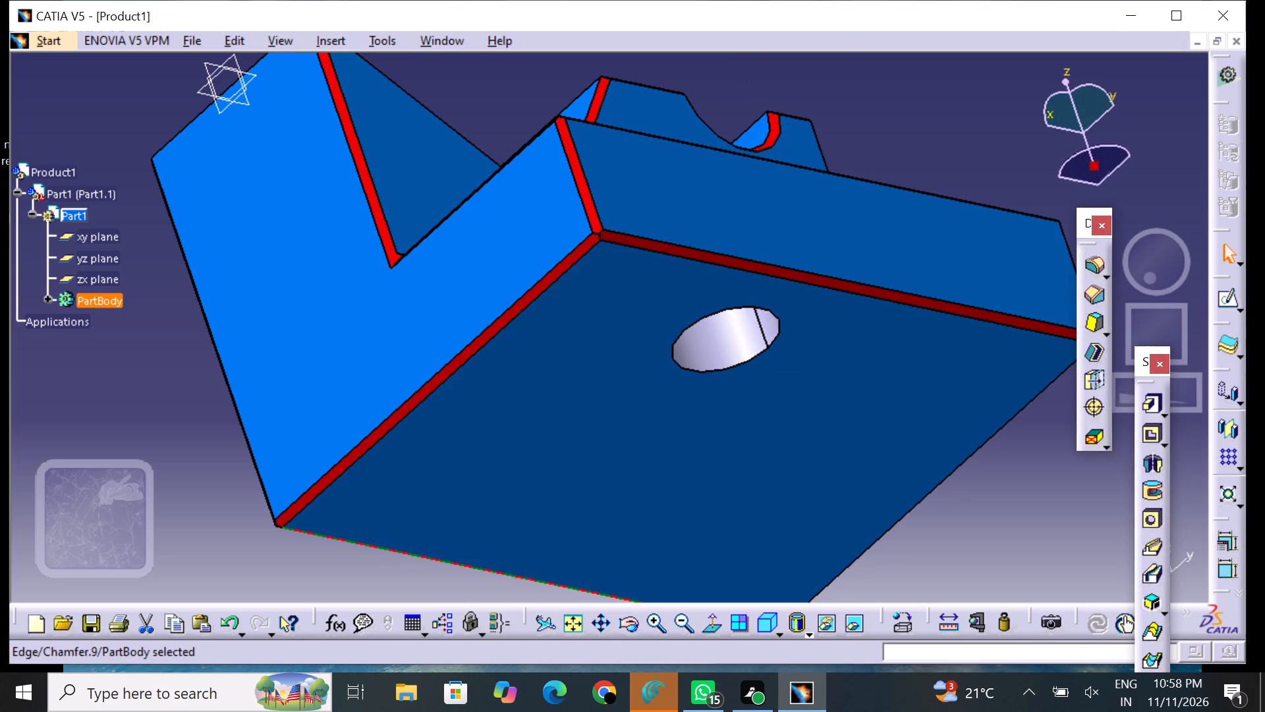
middle_drag(716, 534, 758, 225)
scroll(716, 534, up, 1)
right_drag(716, 534, 771, 189)
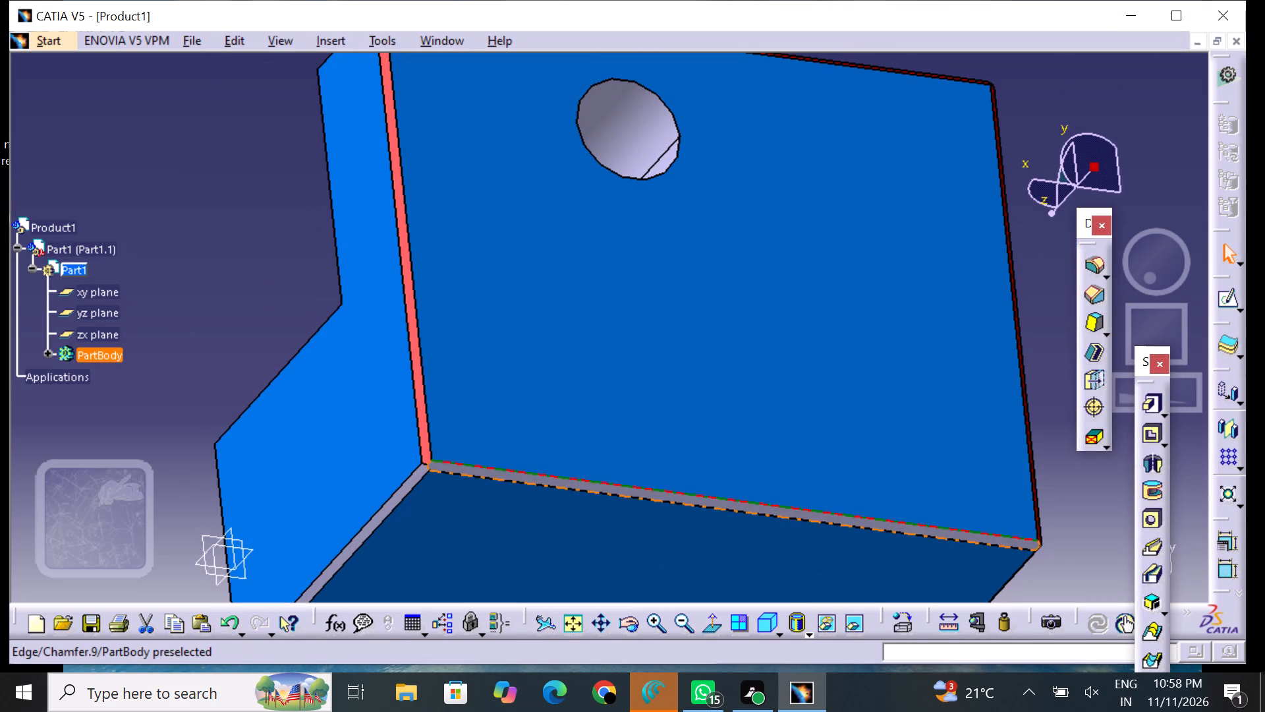
click(770, 512)
right_click(770, 512)
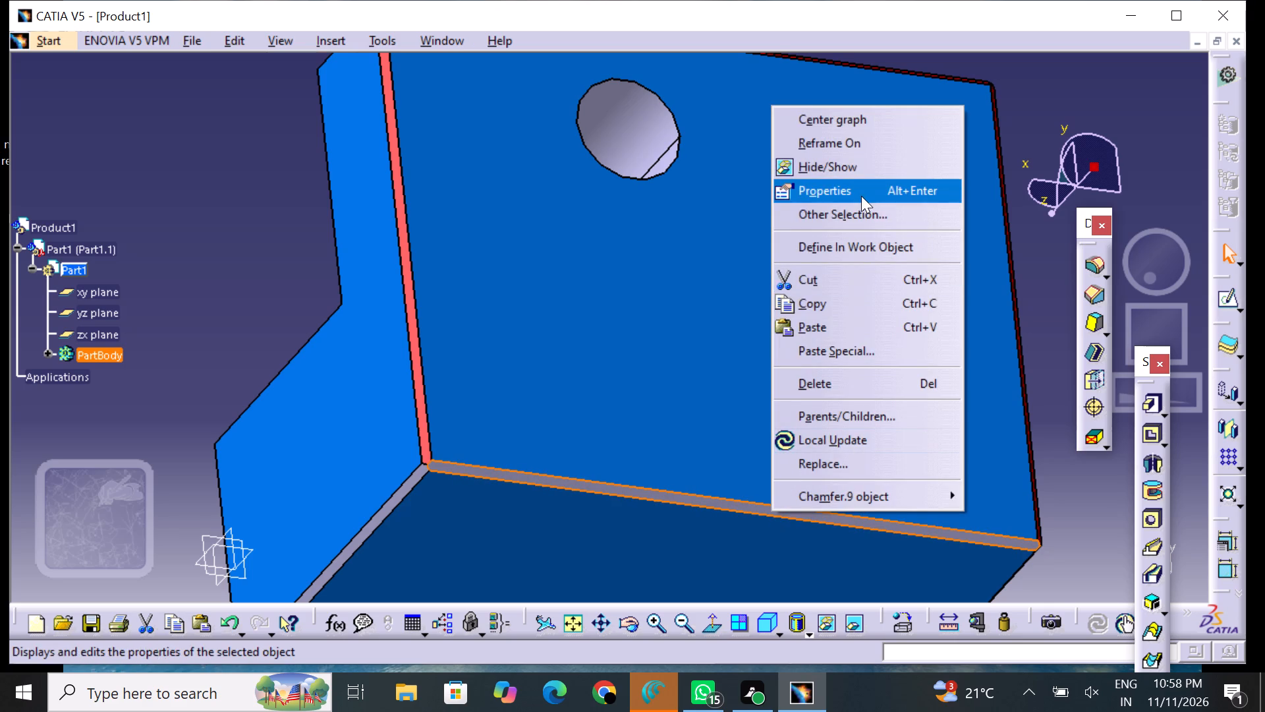
click(861, 196)
drag(824, 134, 824, 142)
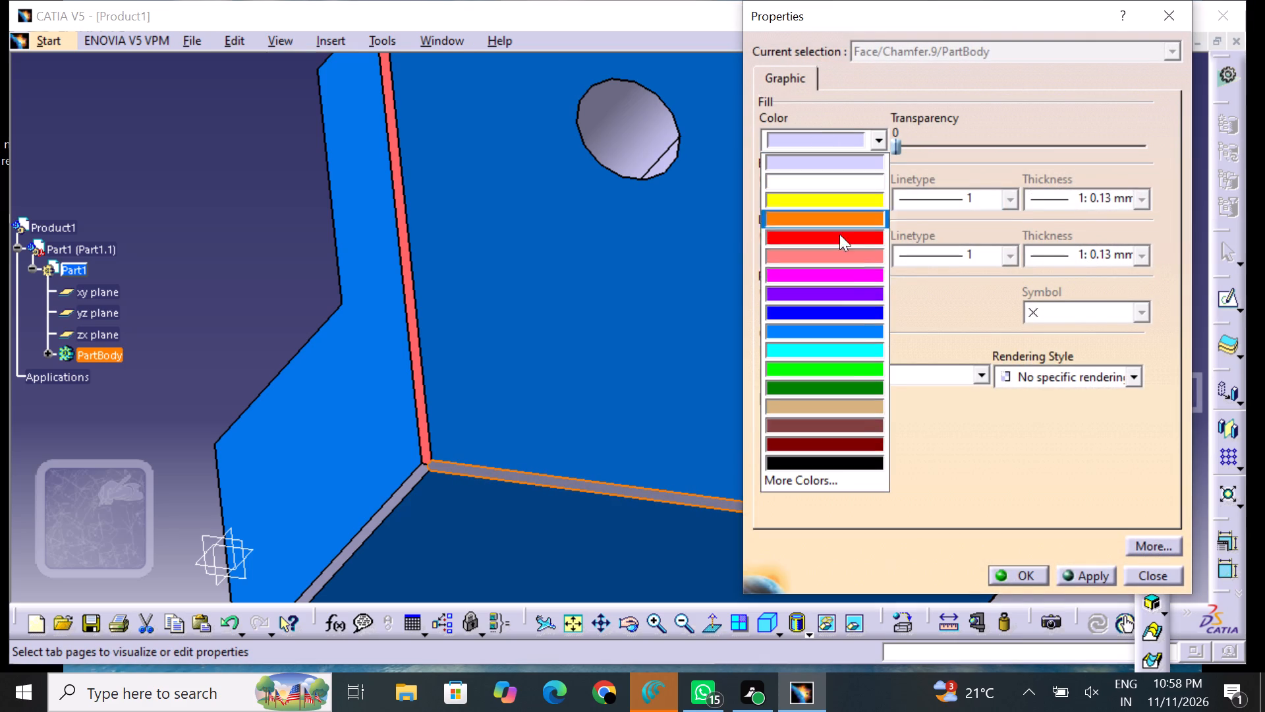
drag(857, 233, 858, 240)
click(1031, 573)
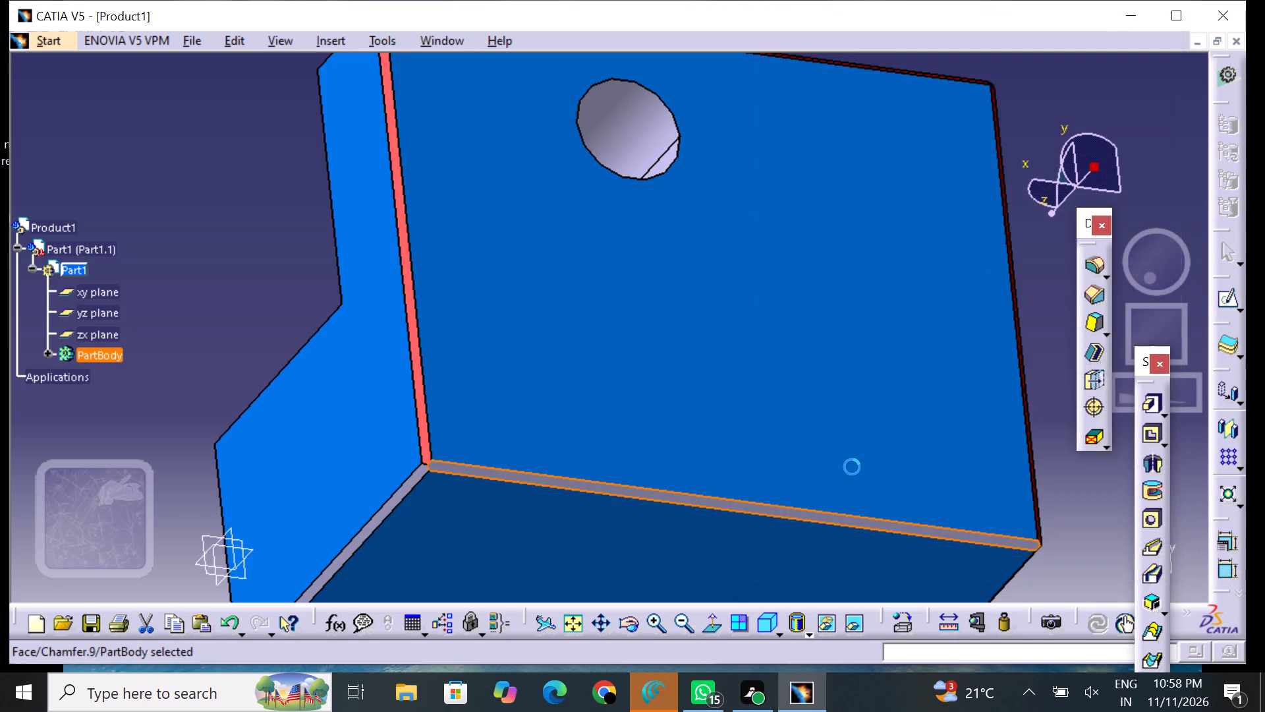
click(831, 447)
Set the fill color of the chamfer face on the upright's vertical rear edge at the V-notch end to red.
middle_drag(640, 514, 694, 365)
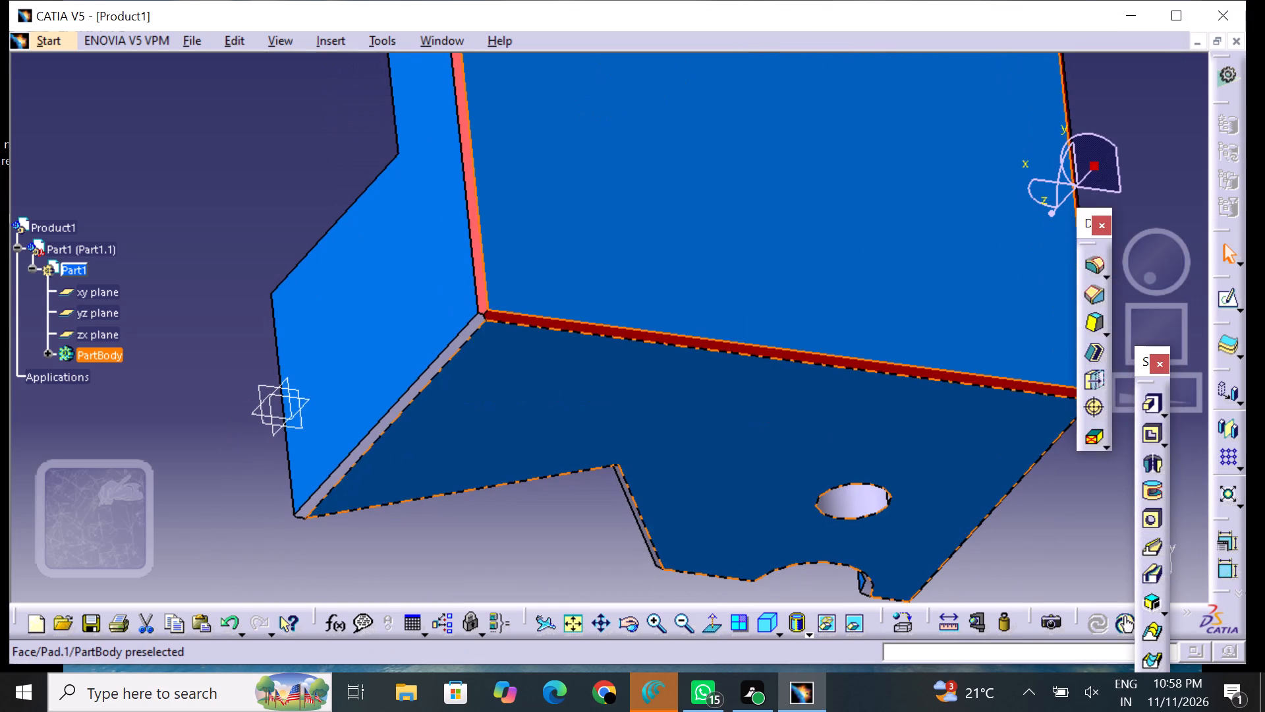
middle_drag(494, 367, 681, 280)
right_drag(513, 354, 681, 280)
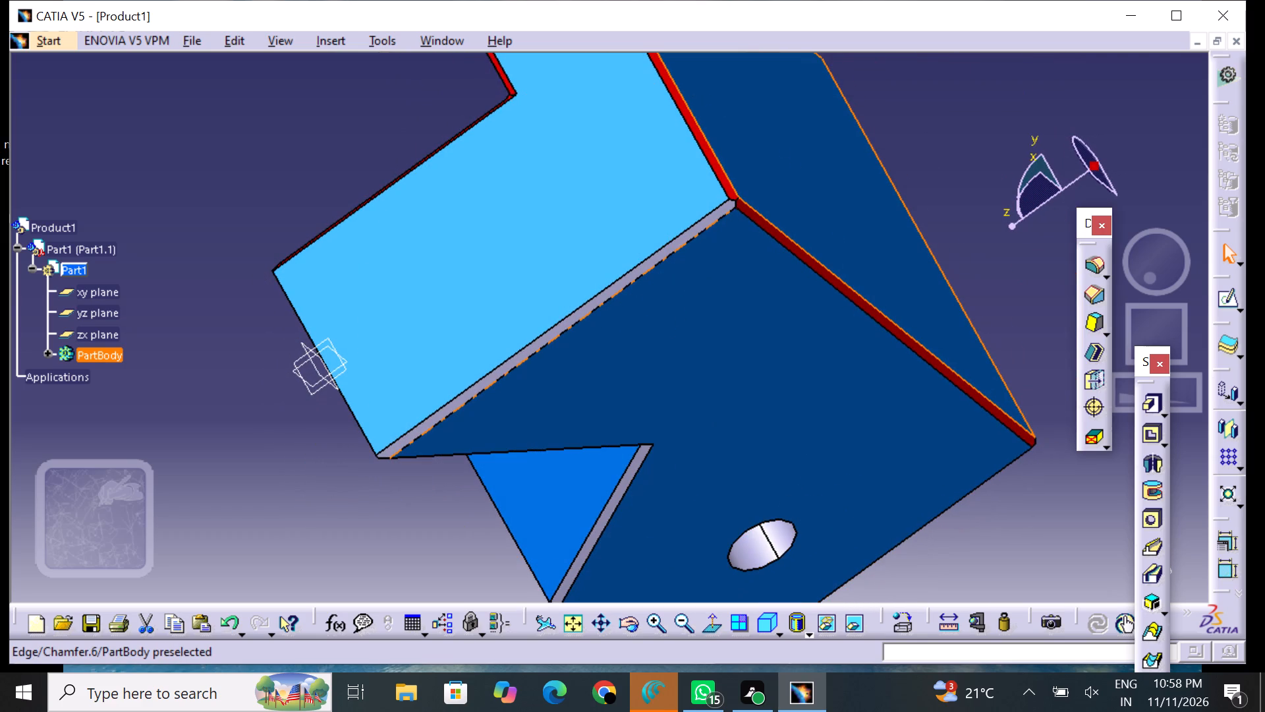
click(621, 285)
right_click(621, 285)
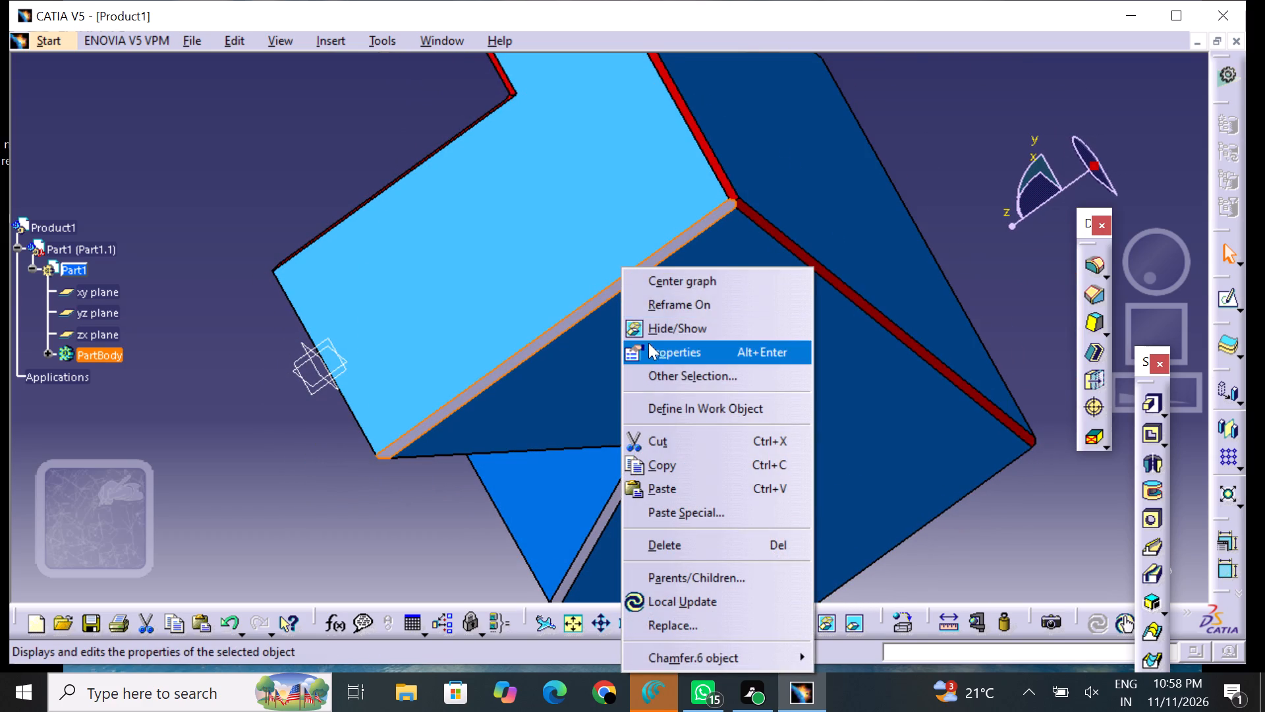
click(655, 346)
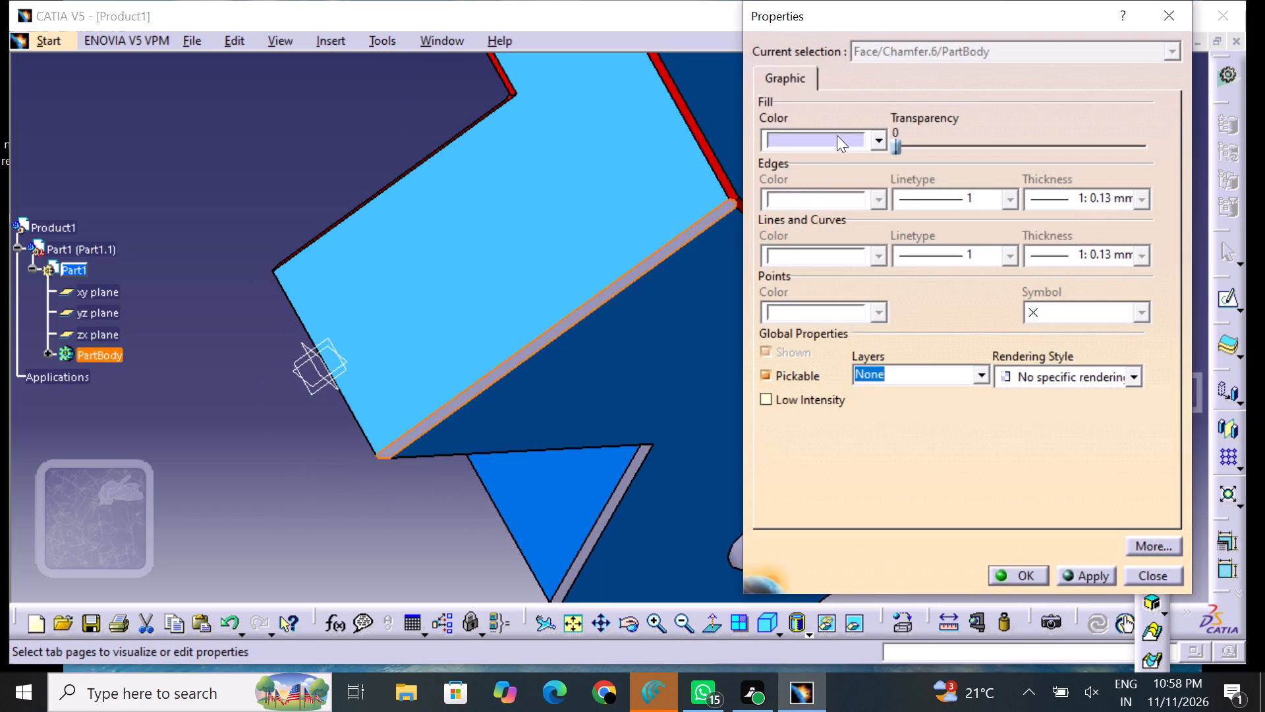
click(837, 135)
click(839, 240)
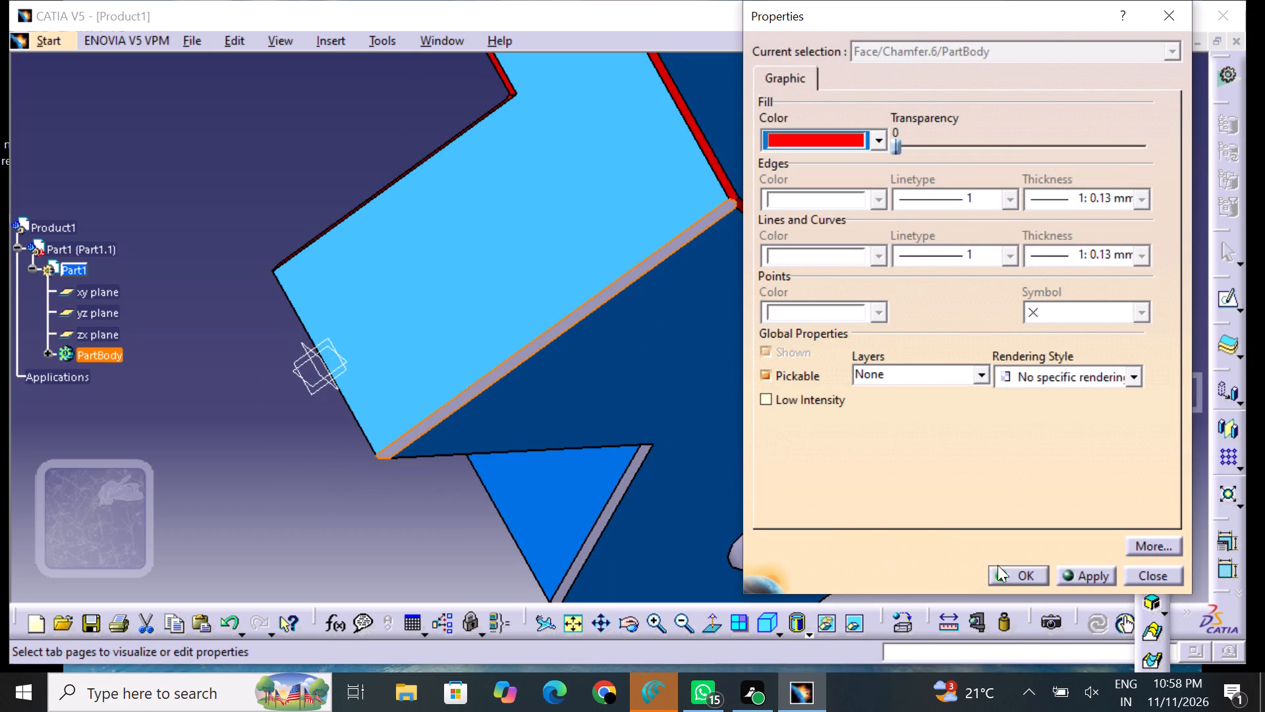
click(1003, 568)
click(426, 518)
Set the fill color of the whole Chamfer.9 feature, covering the rear edges of the upright's notched top outline, to red.
middle_drag(365, 461, 489, 316)
right_drag(385, 440, 489, 316)
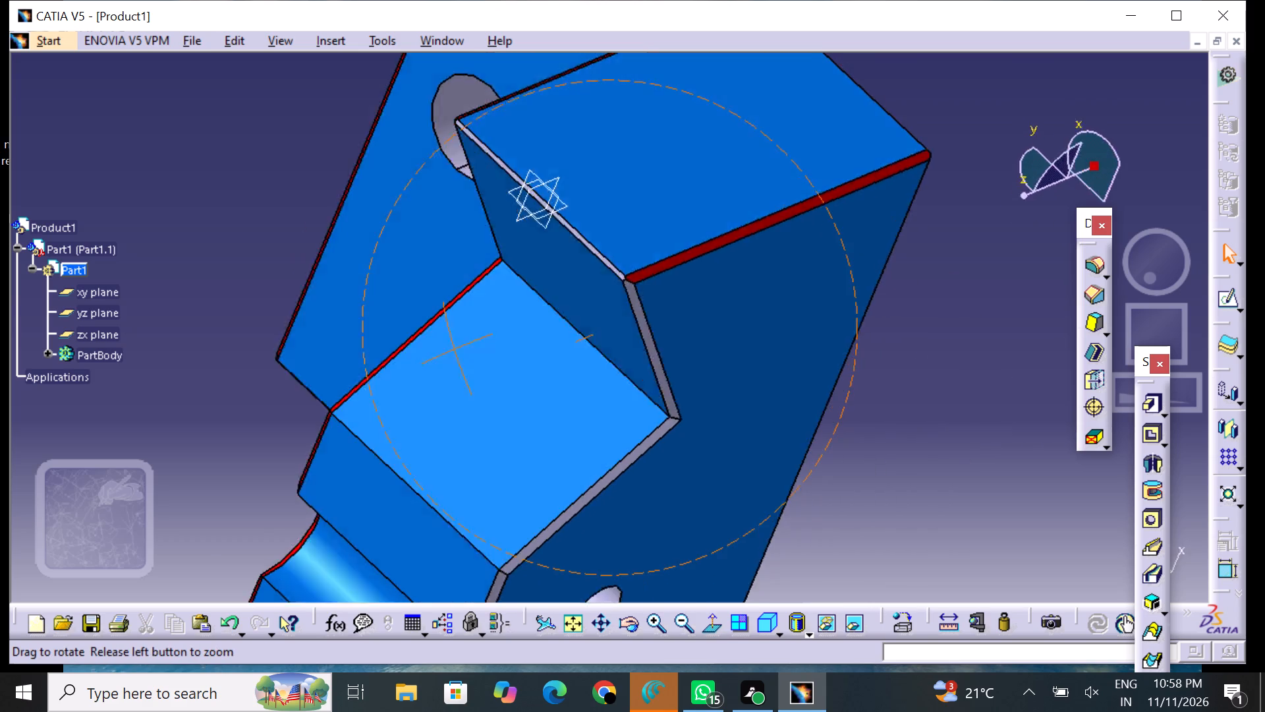
middle_drag(489, 316, 509, 289)
right_drag(489, 316, 509, 289)
click(676, 326)
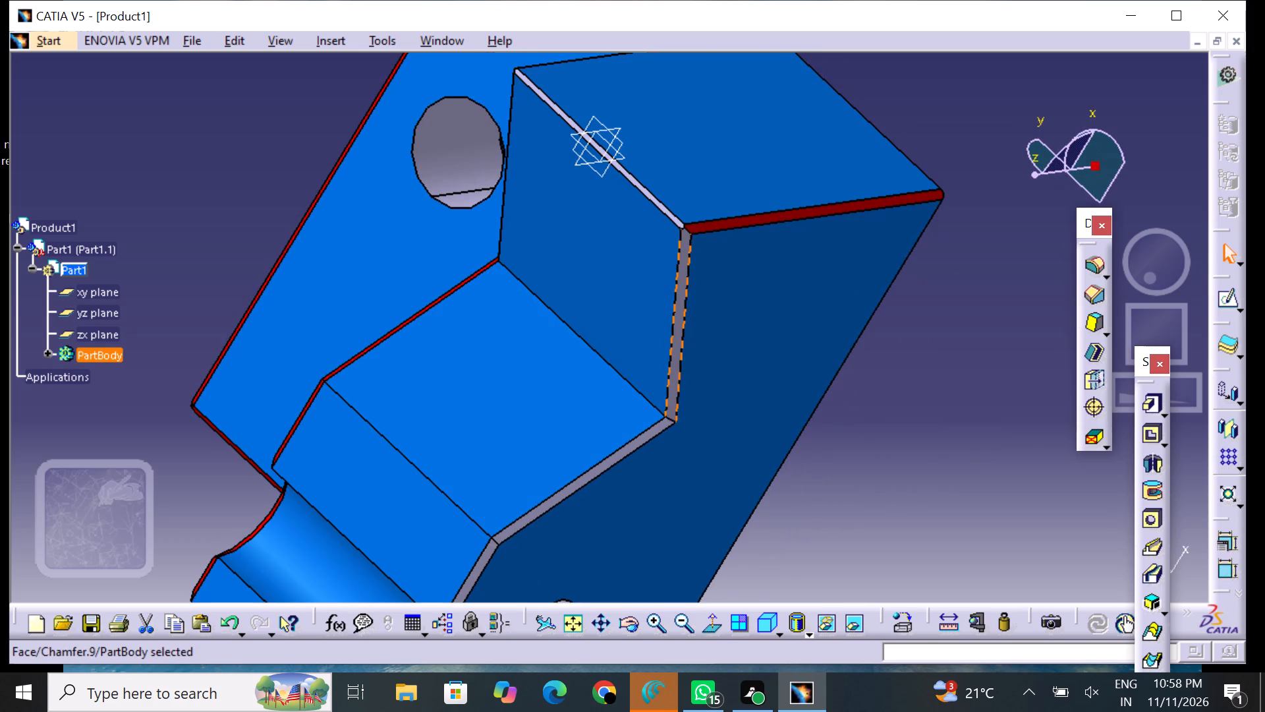
right_click(673, 330)
click(712, 351)
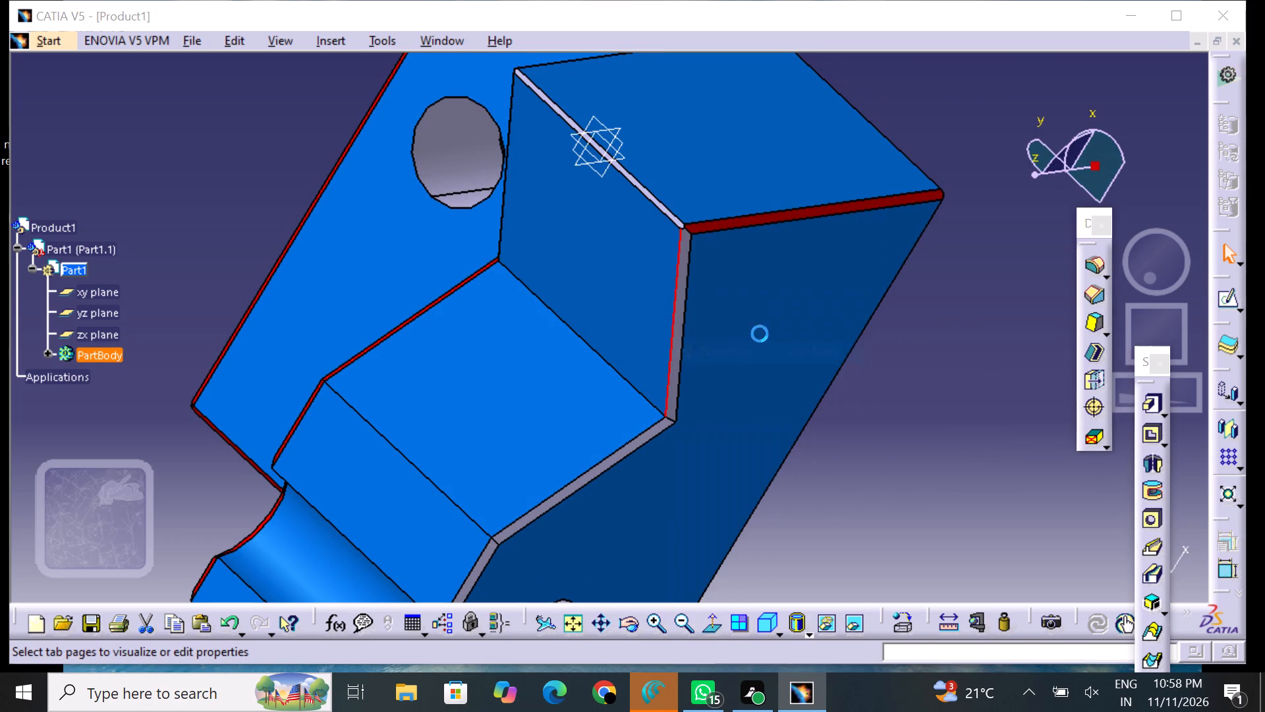
click(814, 143)
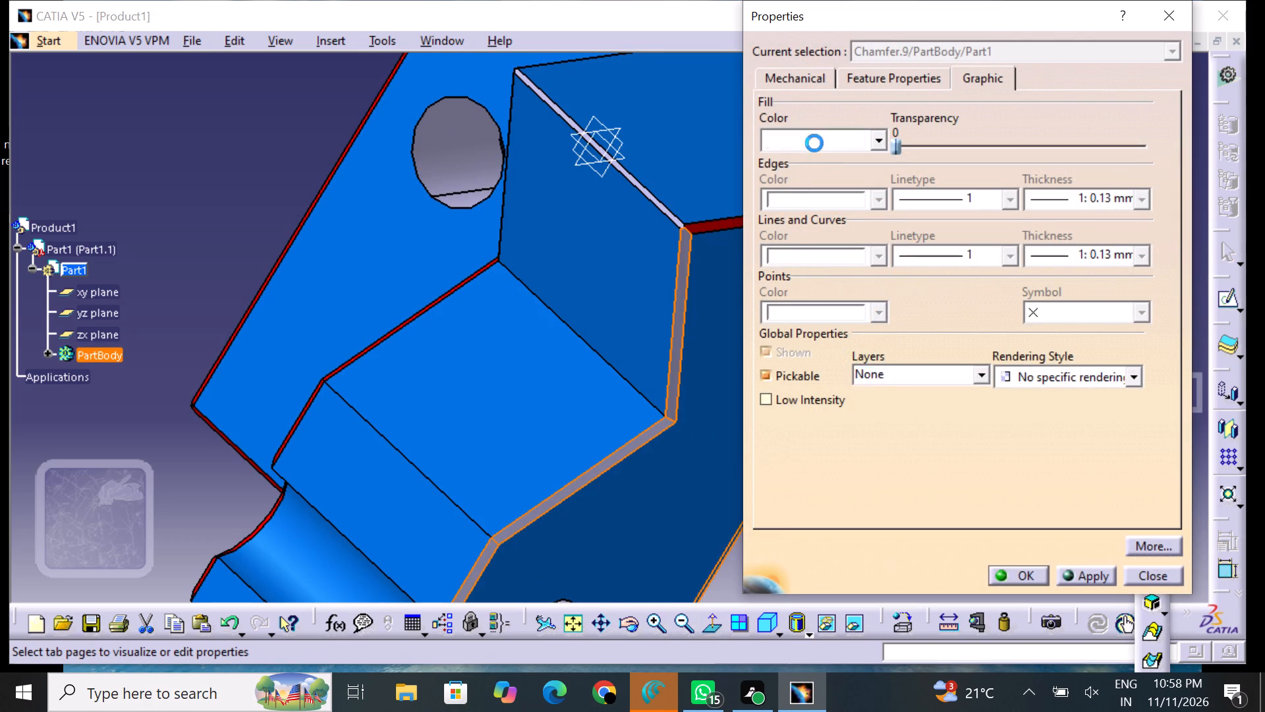
click(847, 235)
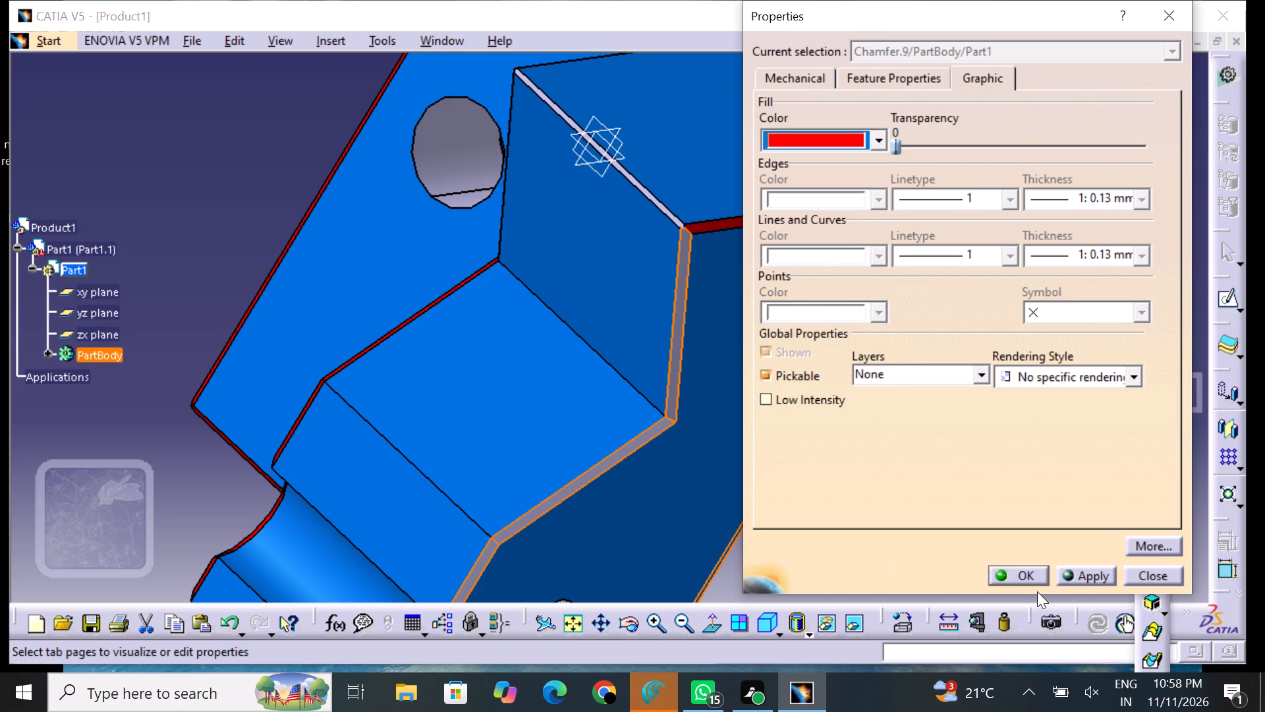
click(1031, 568)
click(960, 514)
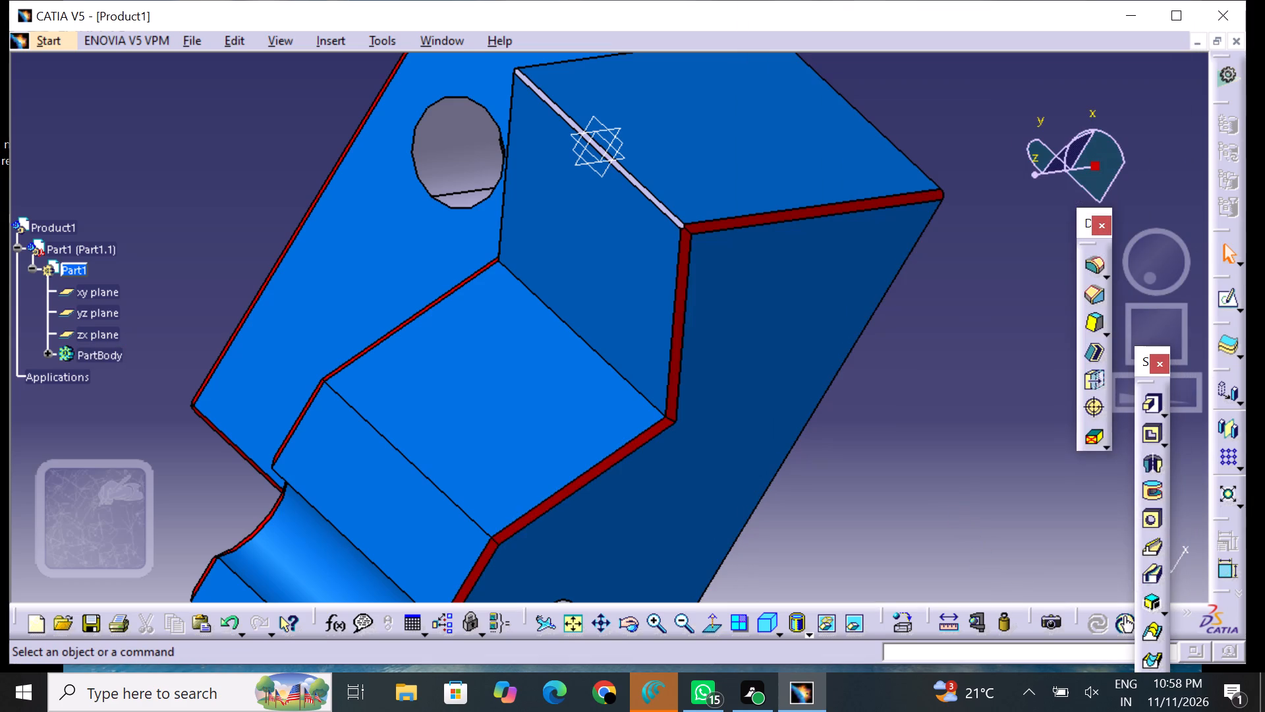
Inspect the chamfer at the upright's top corner beside the V-notch for a face not yet colored red.
middle_drag(910, 441, 936, 415)
middle_drag(969, 272, 941, 457)
right_drag(970, 274, 941, 457)
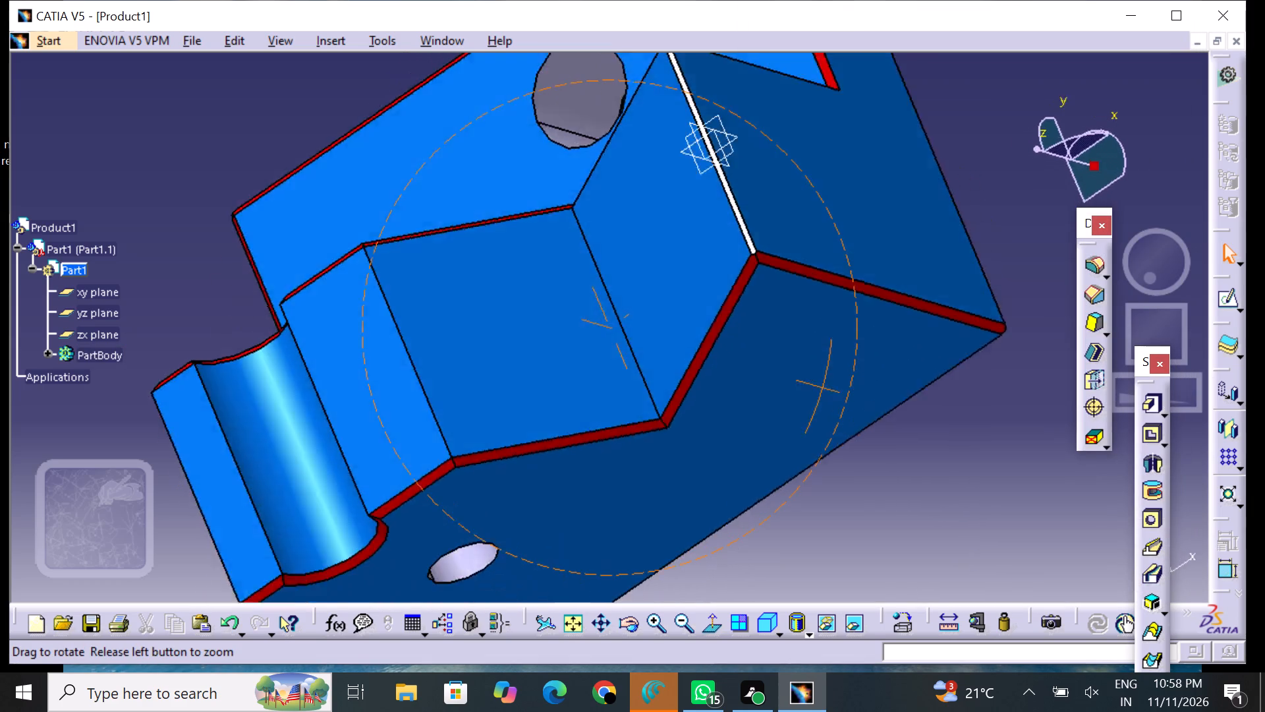
middle_drag(941, 457, 944, 528)
right_drag(941, 457, 947, 528)
middle_drag(694, 186, 689, 357)
right_drag(692, 198, 687, 355)
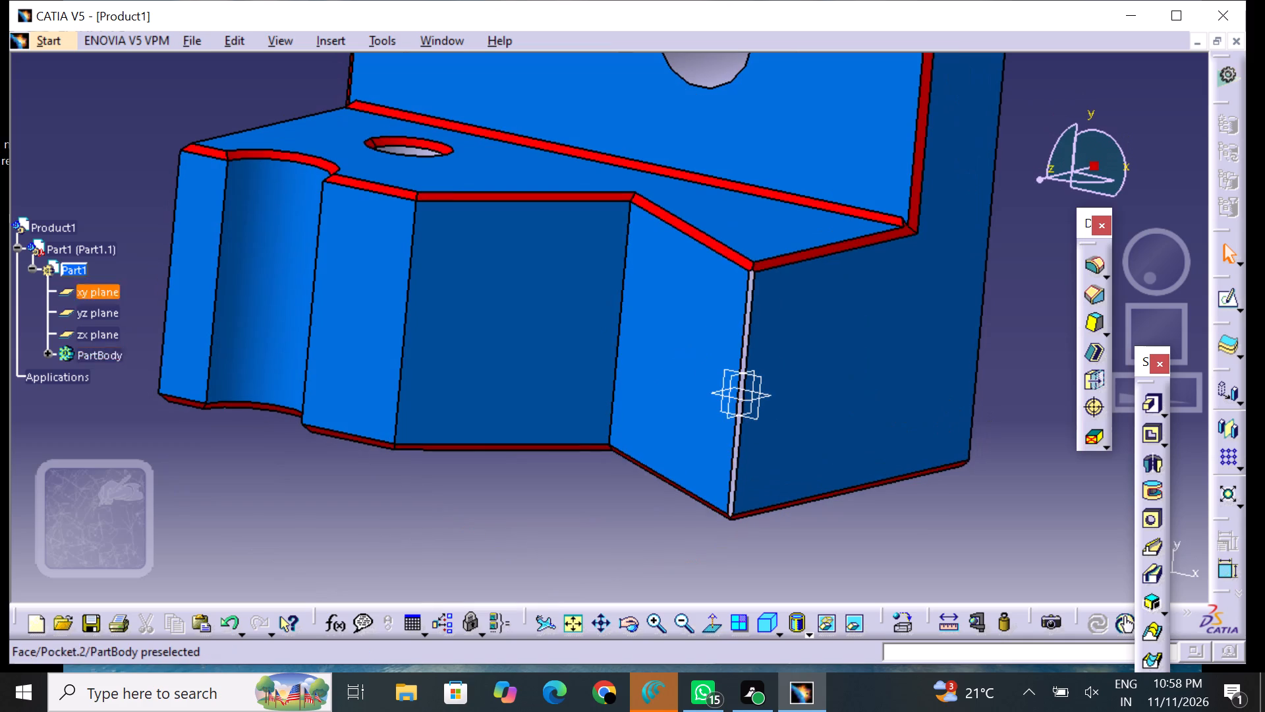
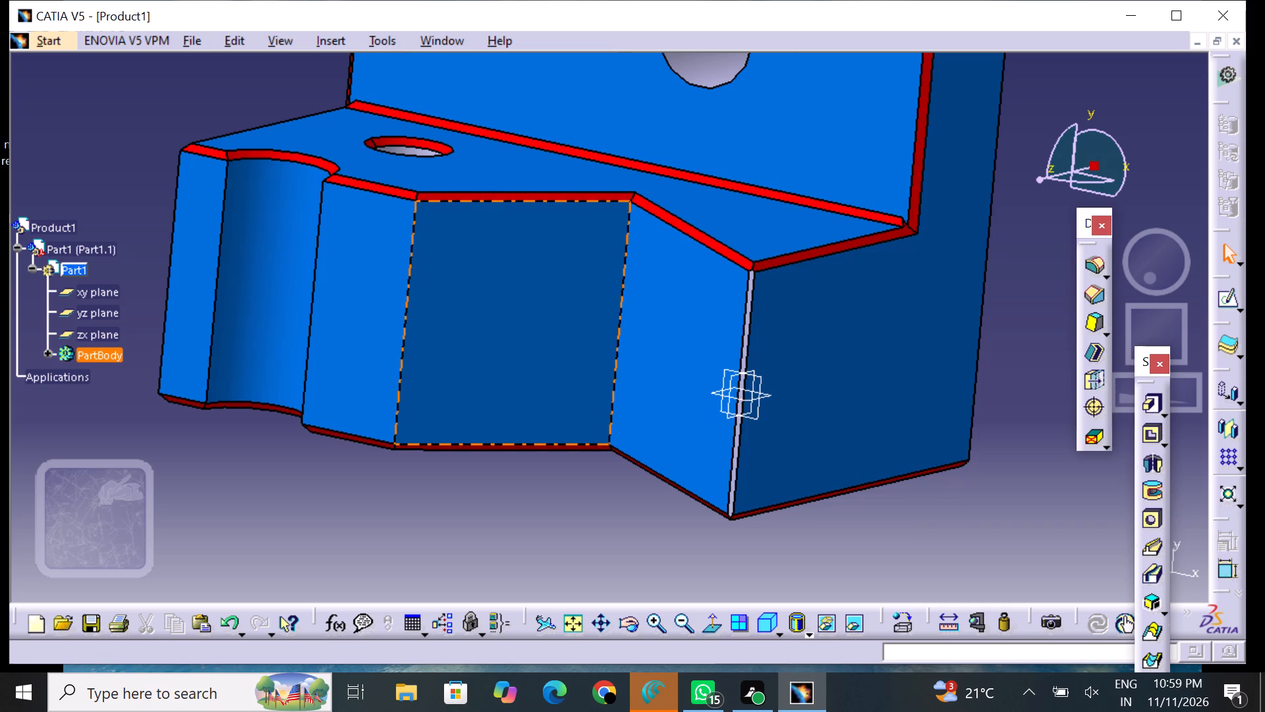
Set the fill color of the Chamfer.6 face on the upright's top corner edge beside the V-notch to red.
middle_drag(482, 523, 611, 527)
right_drag(484, 523, 611, 527)
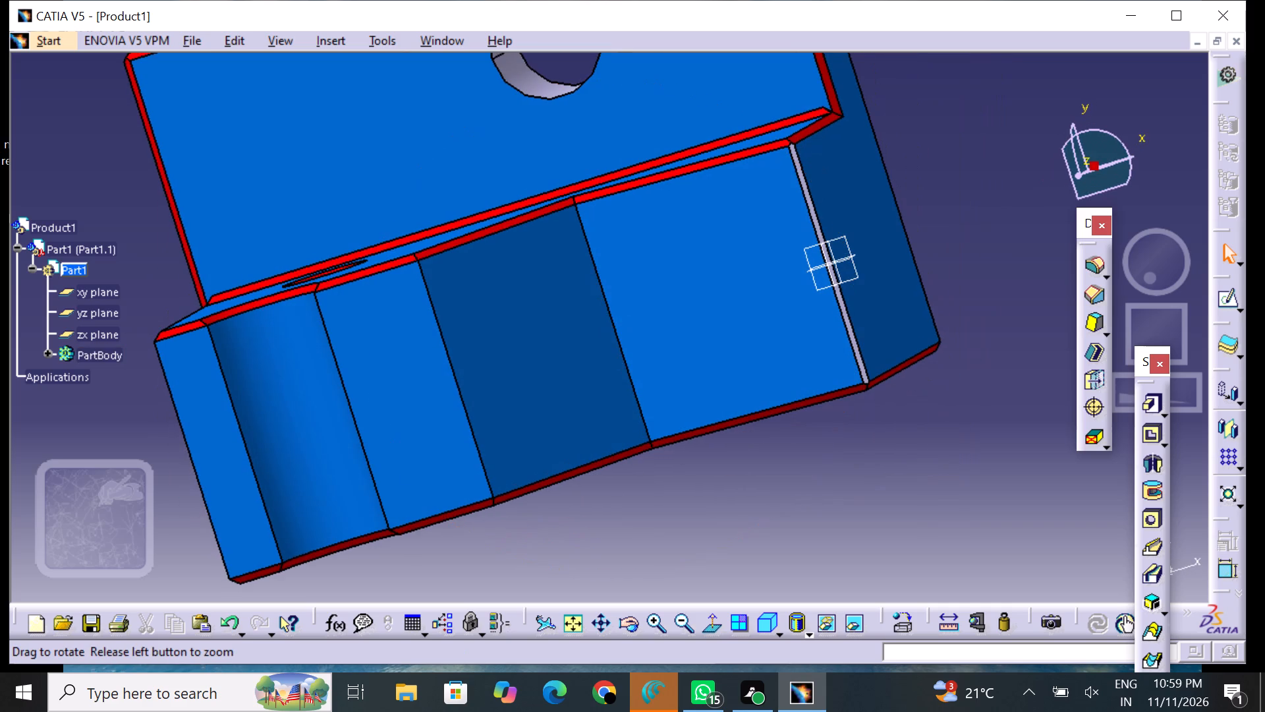
middle_drag(767, 523, 745, 610)
right_drag(768, 523, 745, 612)
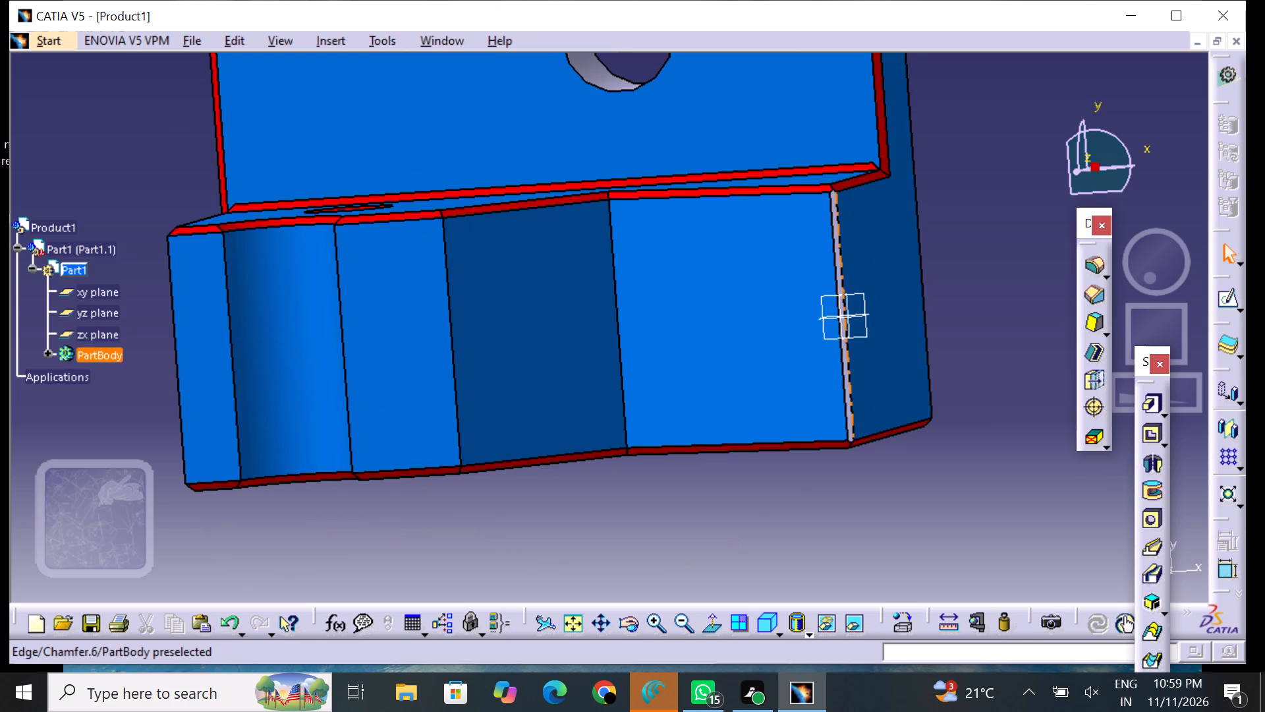
click(654, 611)
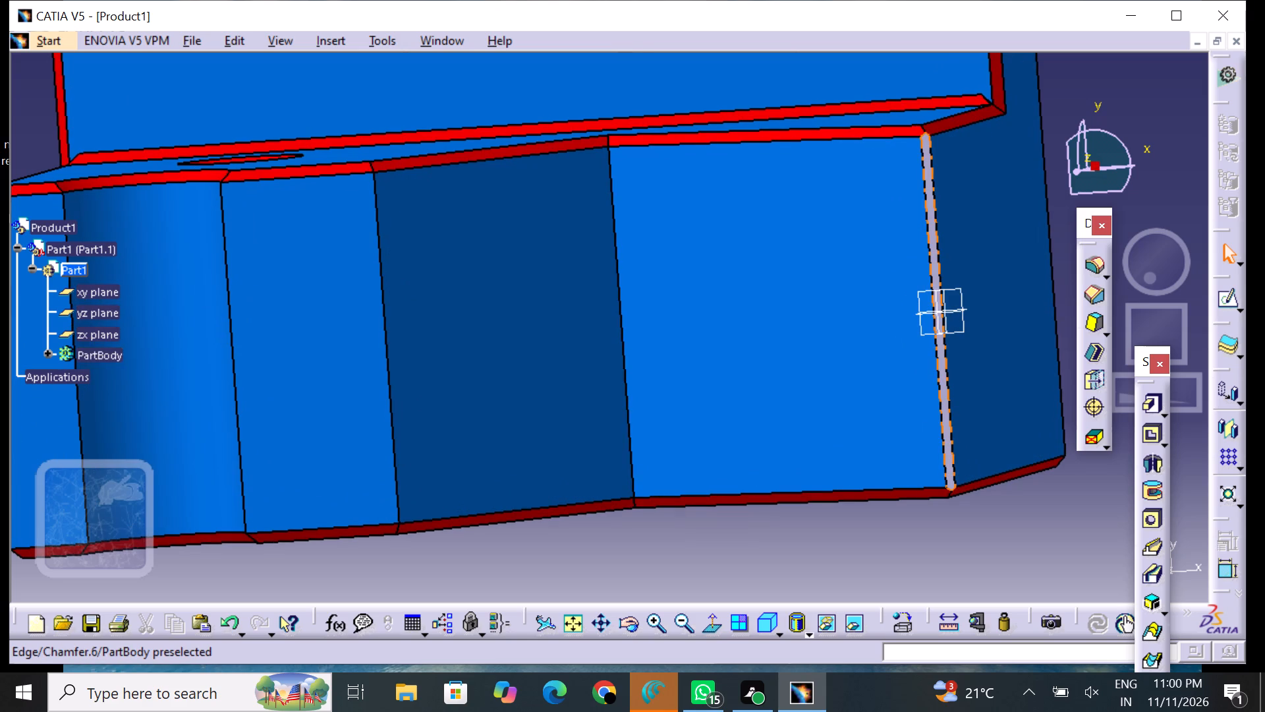
click(932, 243)
right_click(932, 243)
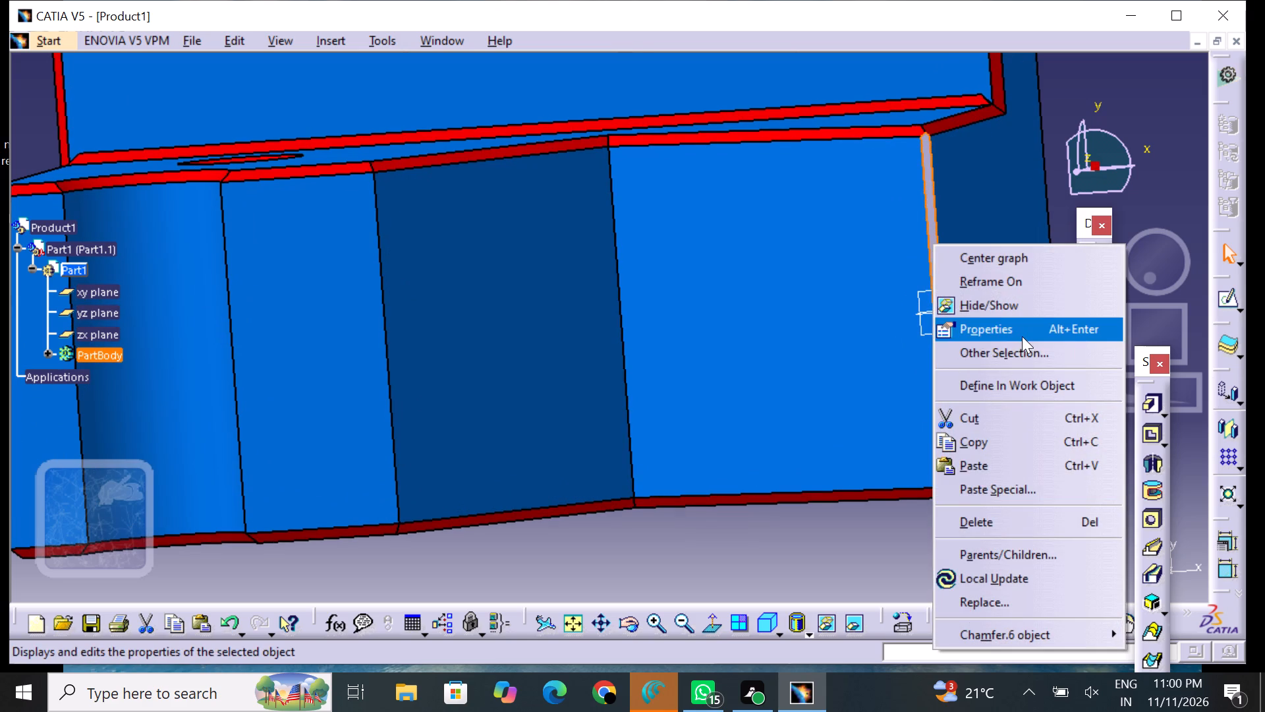
click(1022, 336)
click(843, 134)
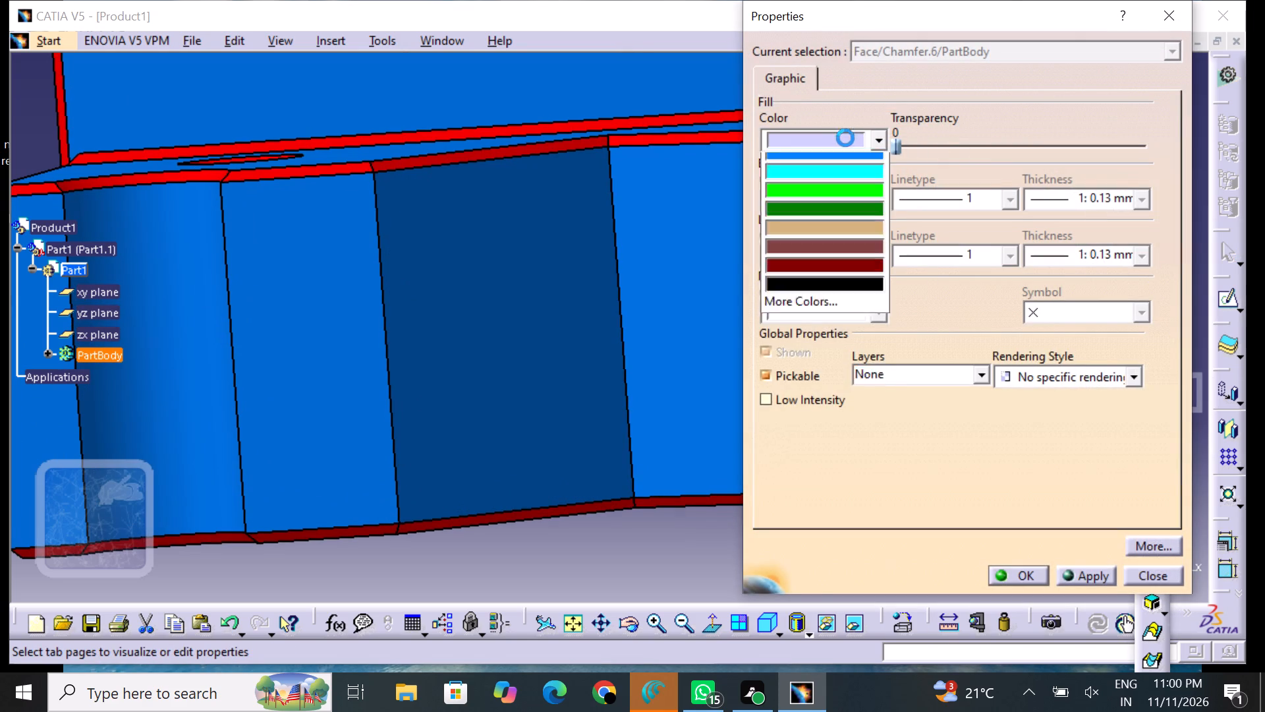
click(851, 231)
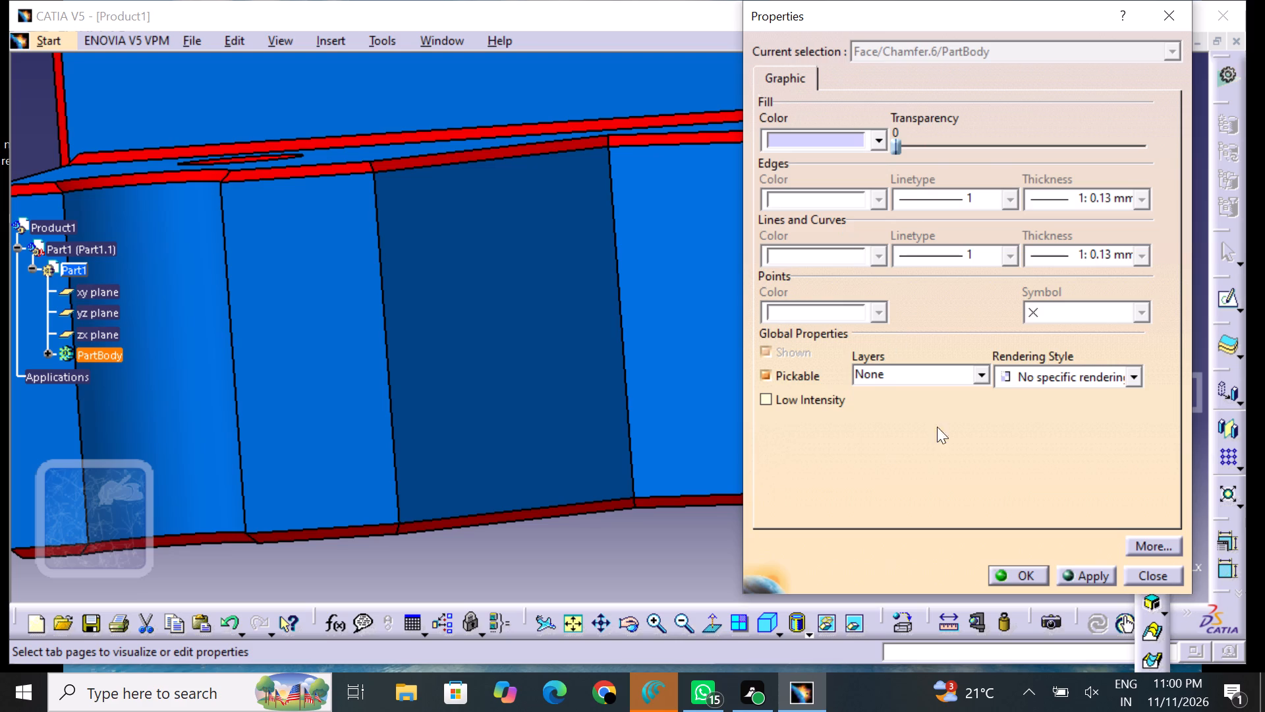
click(1029, 573)
click(810, 557)
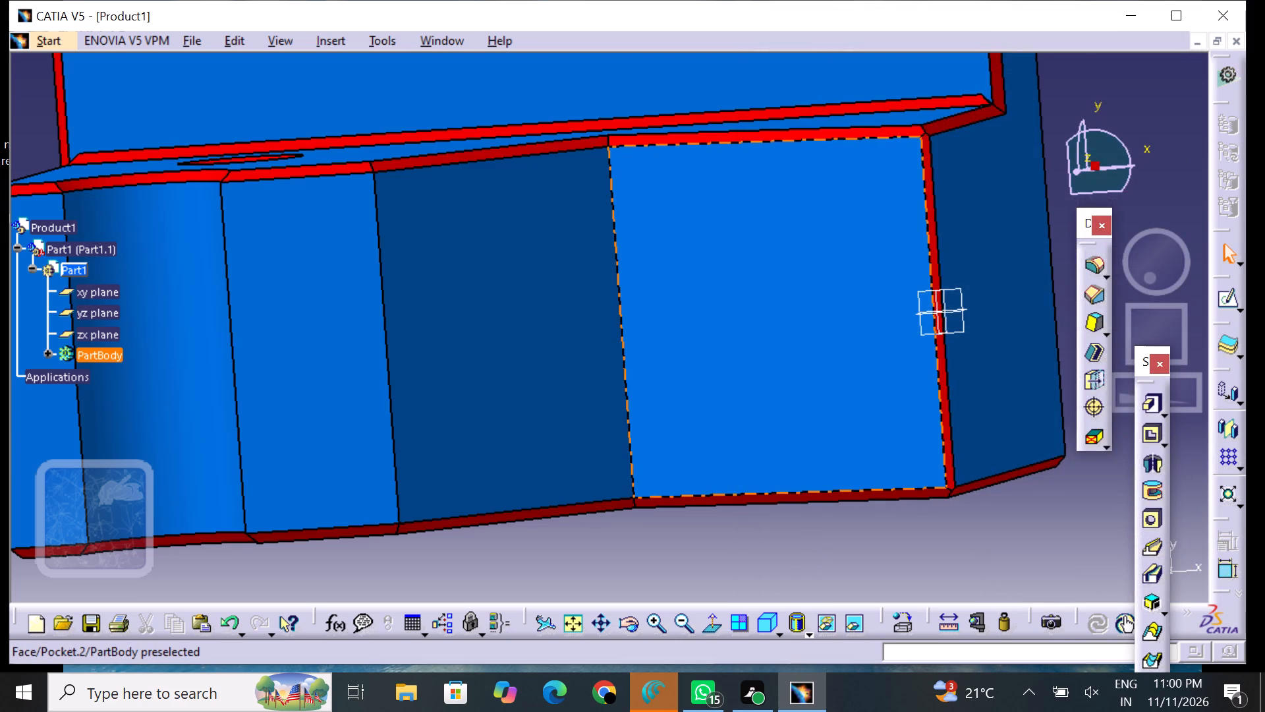
Set the fill color of the Chamfer.8 face on the upright's vertical rear edge at the semicircular-notch end to red.
middle_drag(765, 268, 962, 283)
right_drag(820, 278, 964, 283)
middle_drag(632, 94, 545, 315)
right_drag(632, 97, 545, 315)
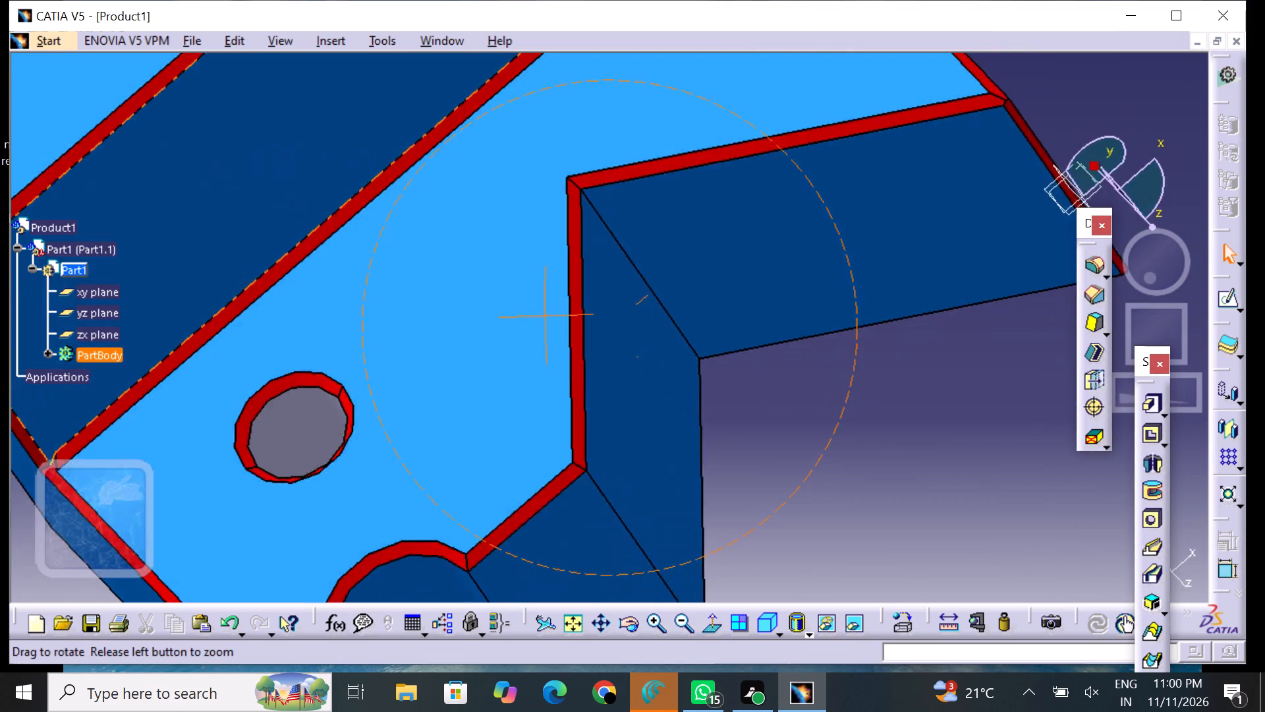
middle_drag(545, 315, 713, 287)
right_drag(545, 315, 713, 287)
middle_drag(873, 425, 631, 146)
right_drag(876, 425, 631, 146)
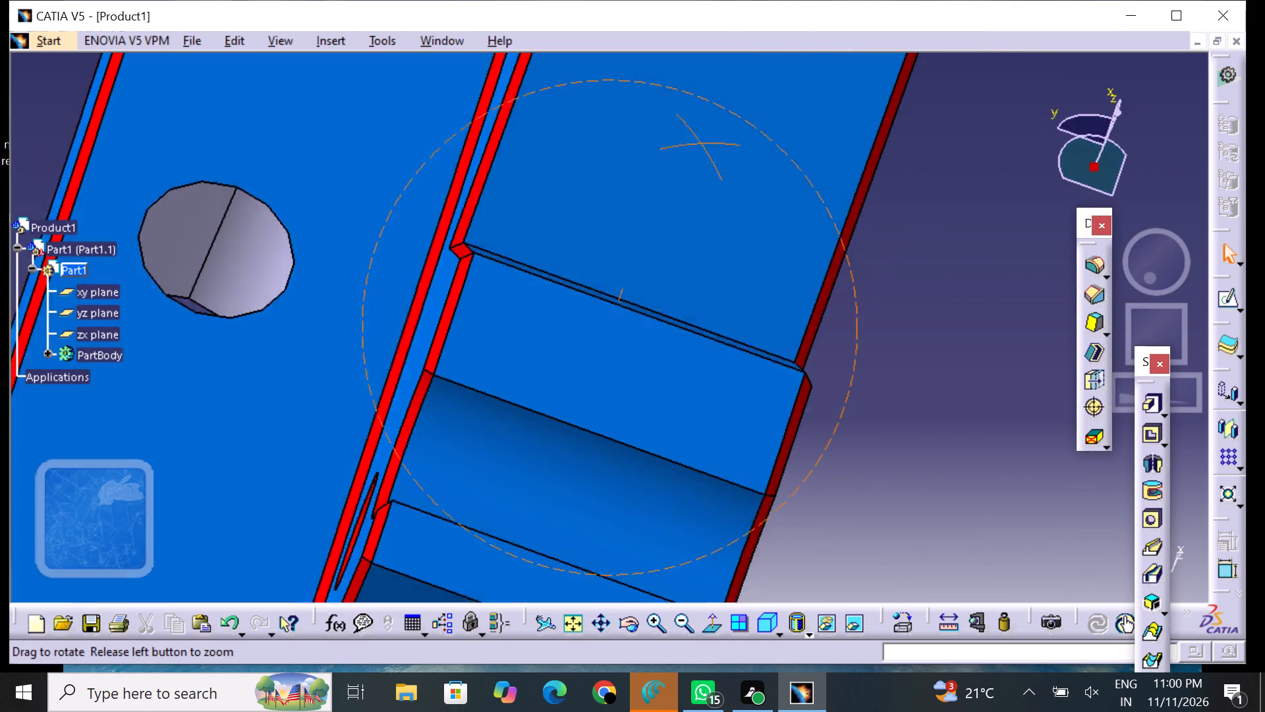
middle_drag(631, 146, 617, 134)
right_drag(631, 146, 617, 134)
middle_drag(900, 471, 1001, 203)
right_drag(905, 470, 1001, 203)
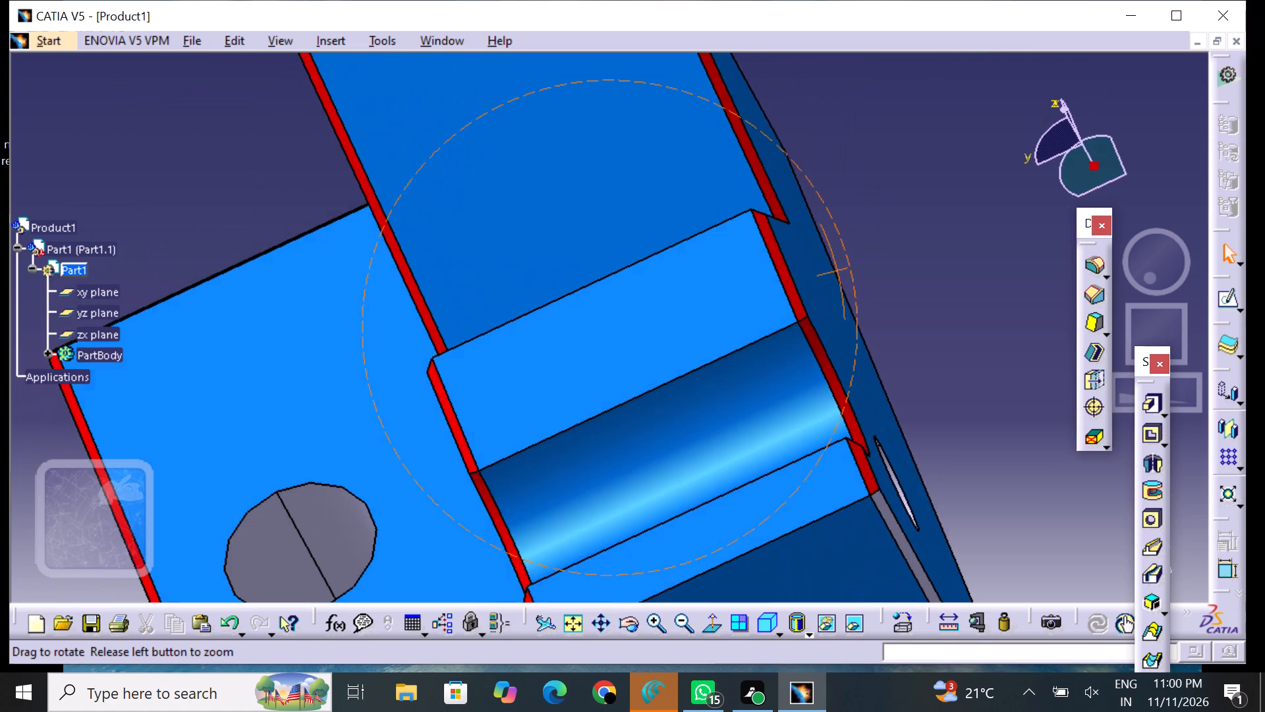
middle_drag(1001, 203, 1009, 208)
right_drag(1001, 203, 960, 185)
middle_drag(884, 376, 943, 274)
right_drag(885, 368, 944, 273)
scroll(944, 273, up, 1)
middle_drag(975, 447, 801, 300)
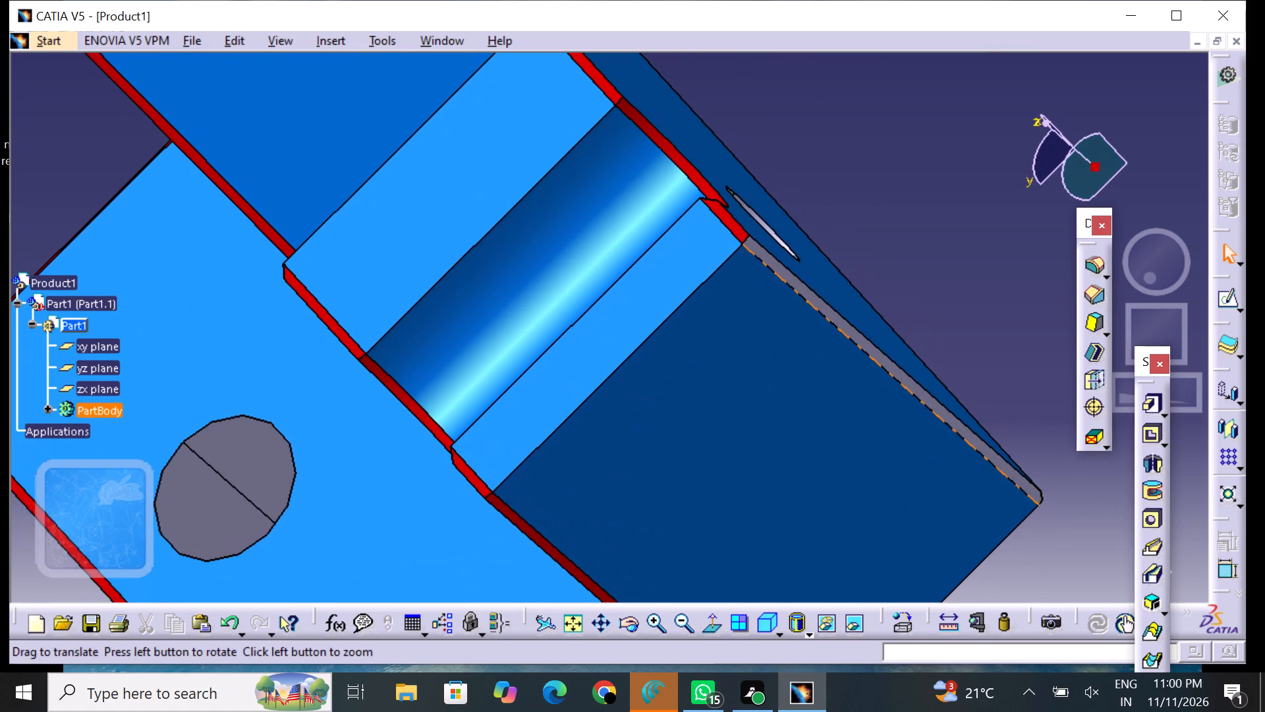
middle_drag(801, 300, 793, 299)
middle_drag(941, 306, 644, 267)
right_drag(941, 306, 643, 270)
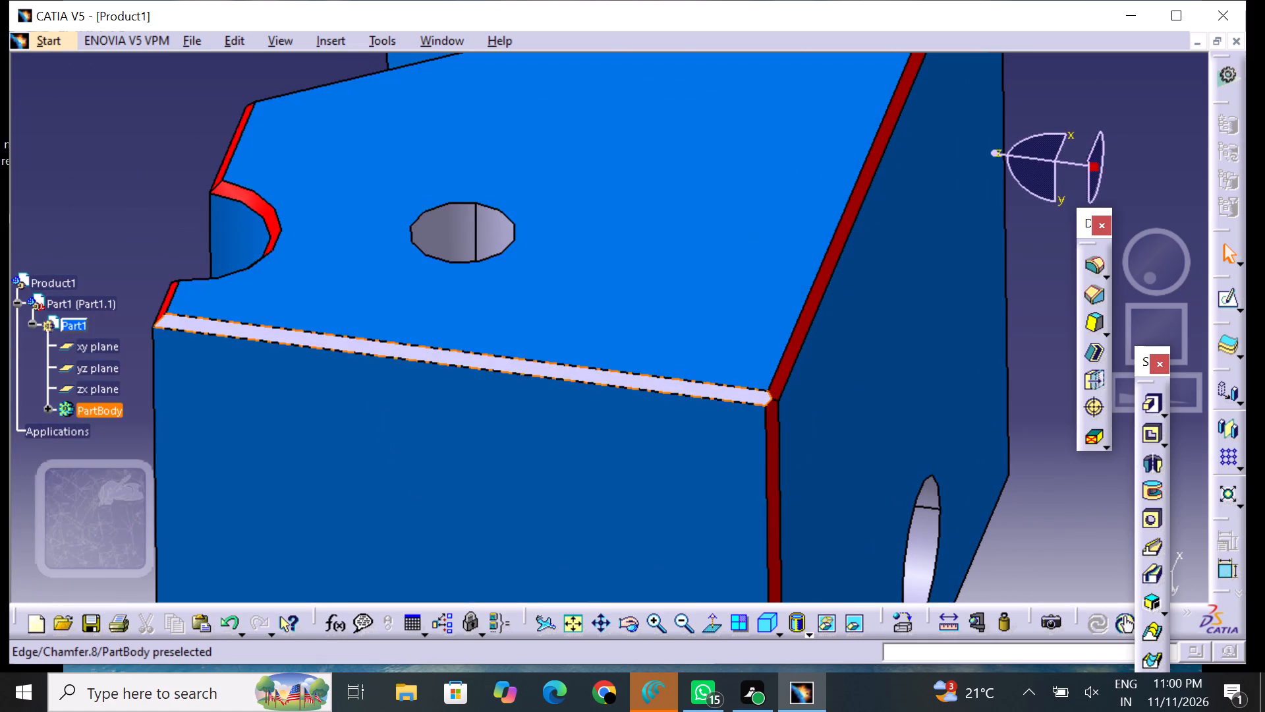
click(642, 384)
right_click(644, 382)
click(687, 356)
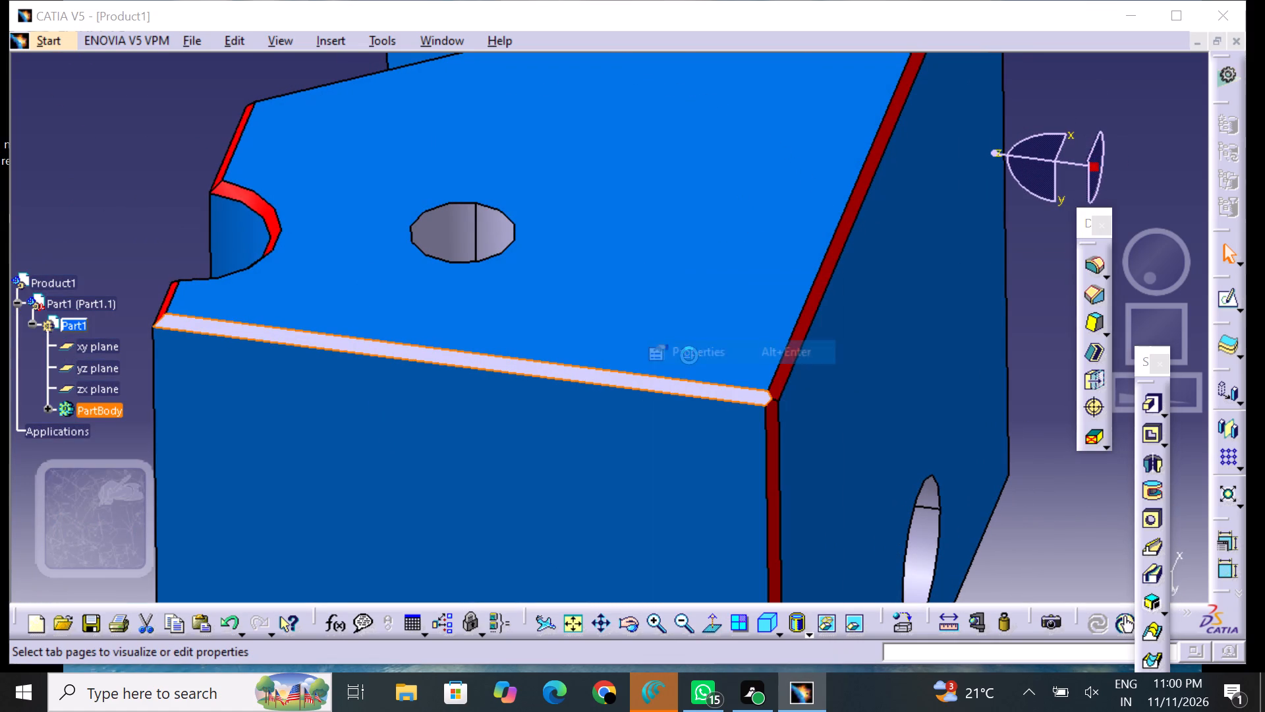
click(827, 136)
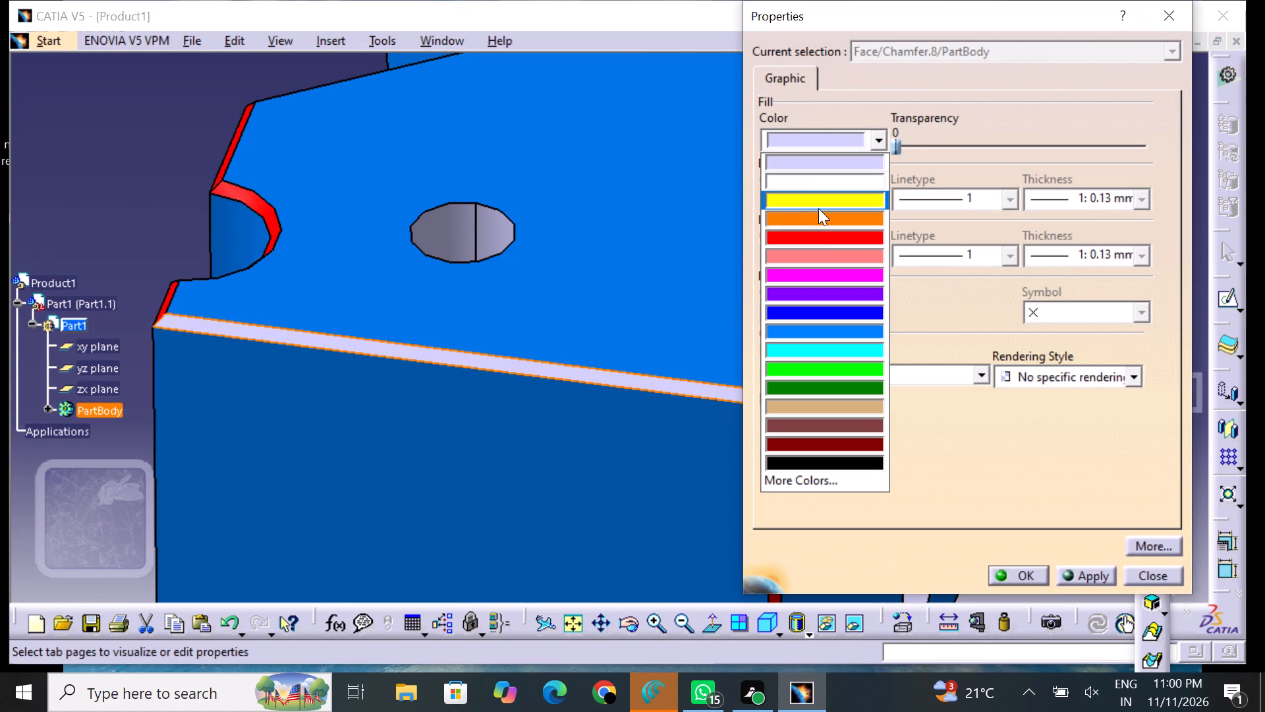
click(826, 241)
click(1018, 571)
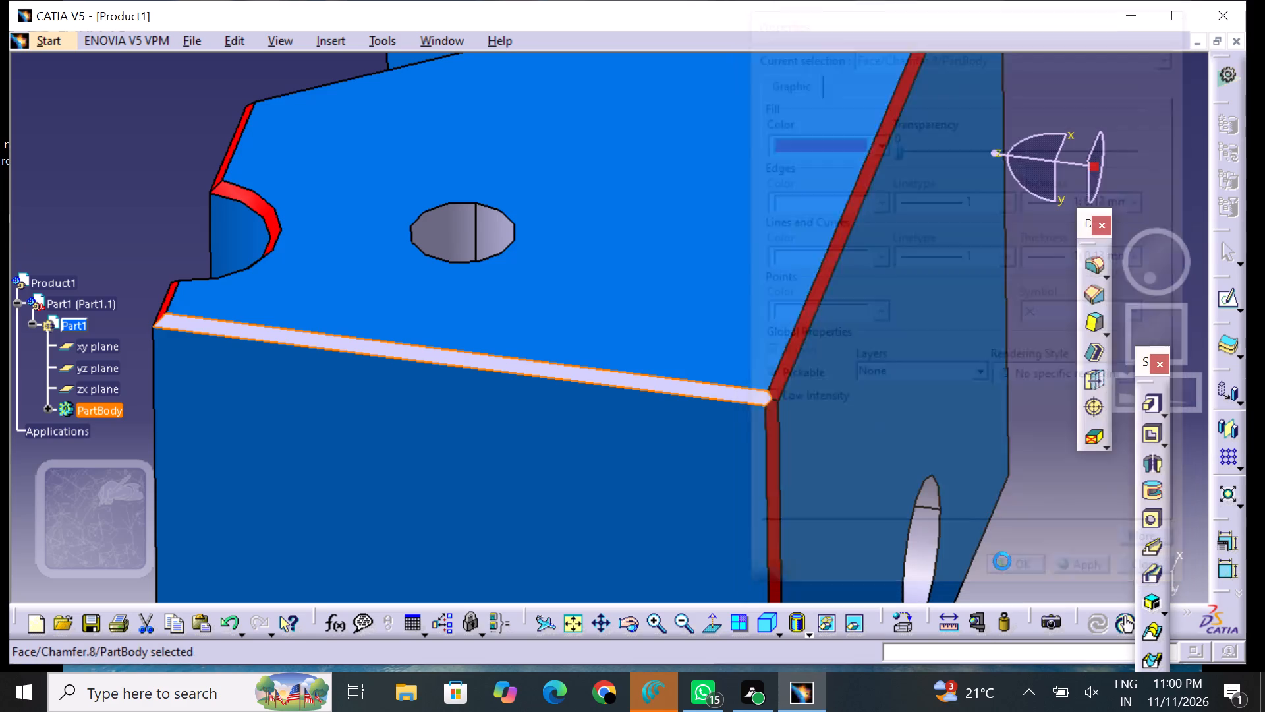
click(1009, 526)
Set the fill color of the inner wall of the upright's round hole (Pocket.2) to red.
middle_drag(267, 191, 366, 316)
right_drag(269, 189, 366, 316)
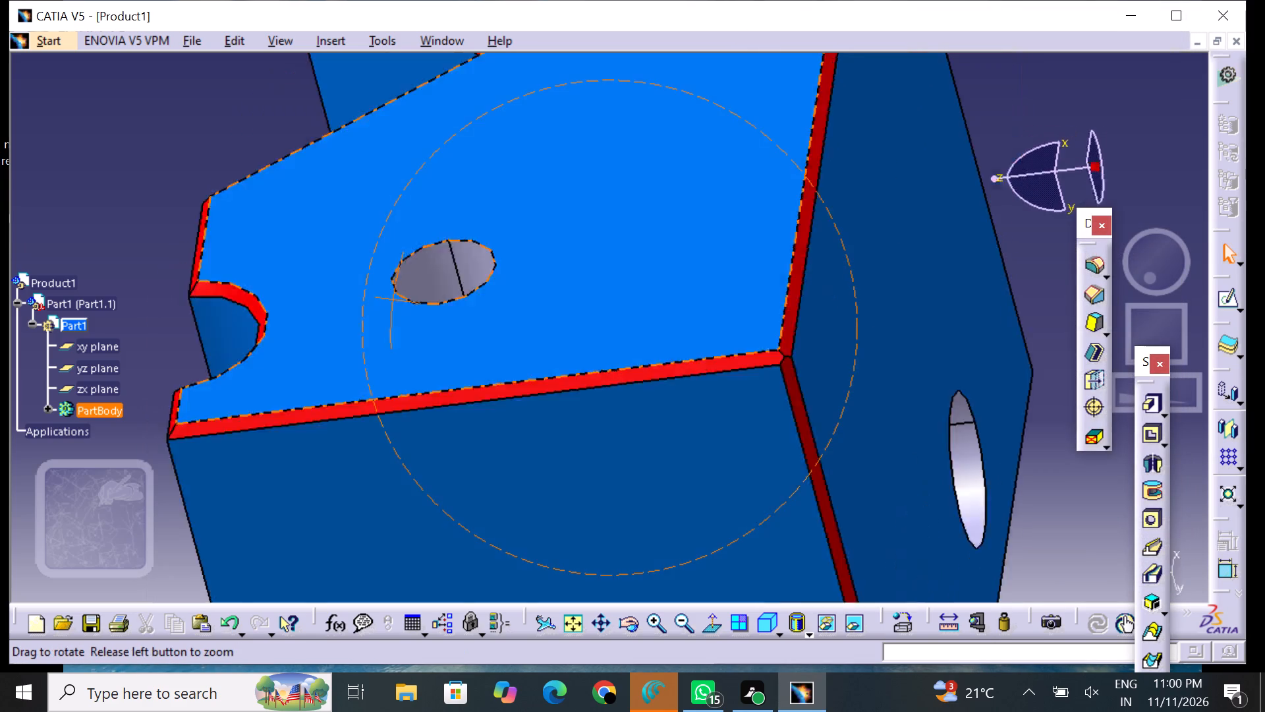
middle_drag(366, 316, 368, 342)
right_drag(366, 316, 368, 342)
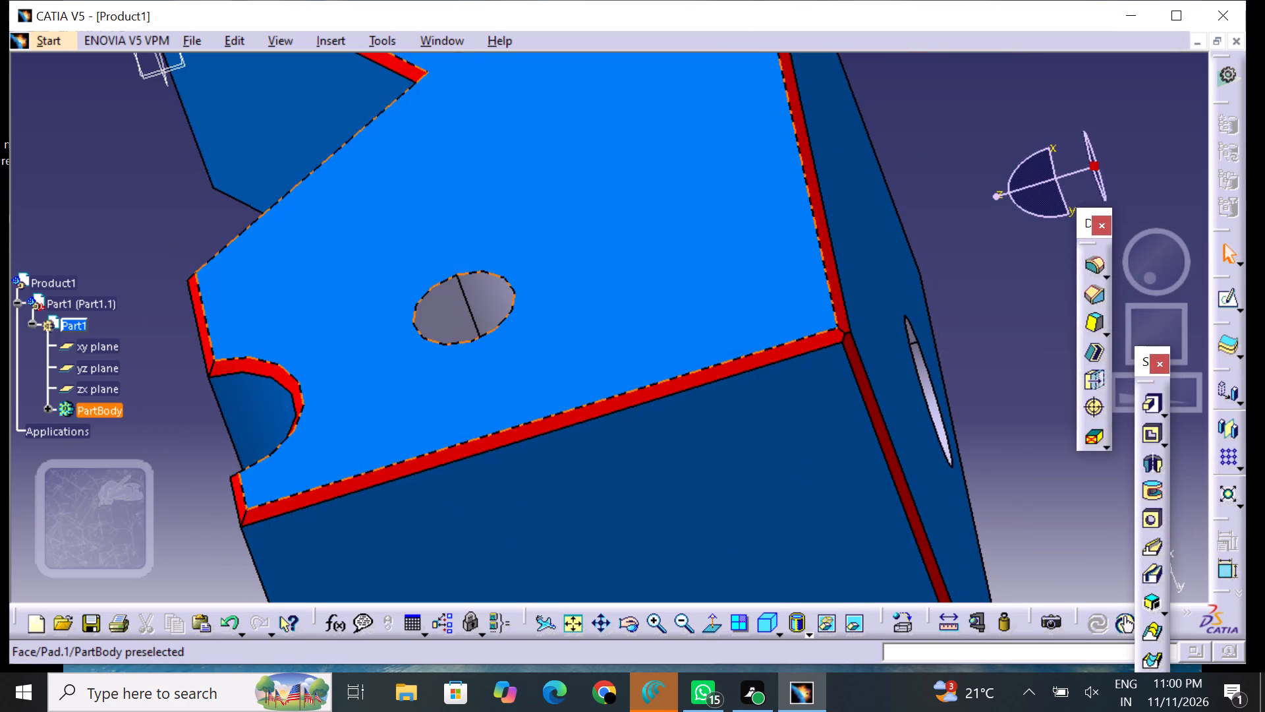
middle_drag(680, 286, 549, 380)
right_drag(681, 287, 522, 373)
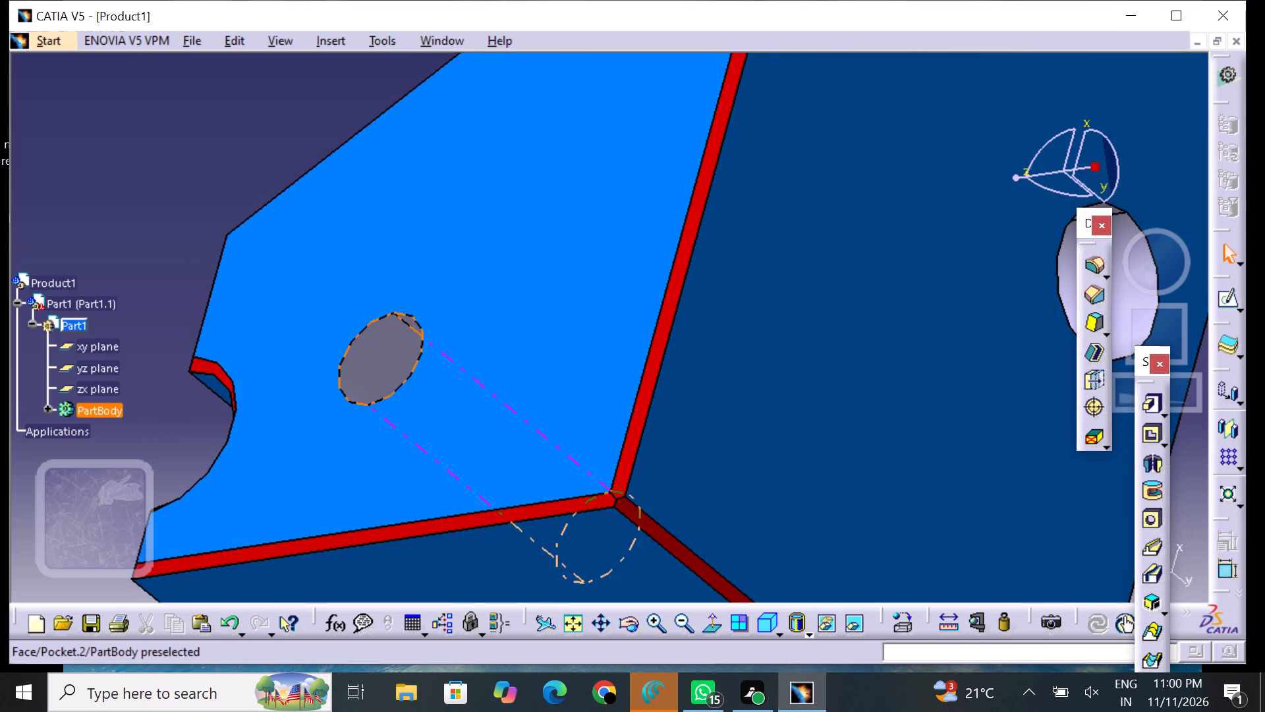
click(372, 351)
right_click(373, 351)
click(414, 351)
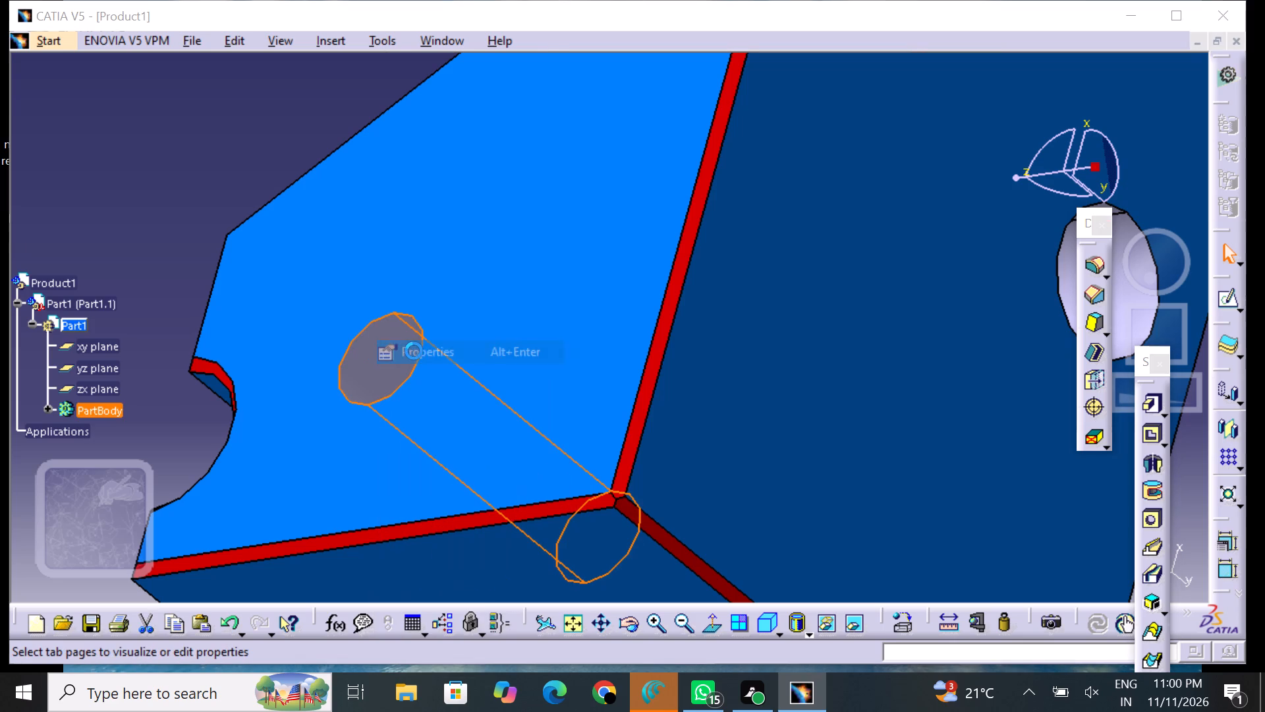
drag(816, 127, 817, 140)
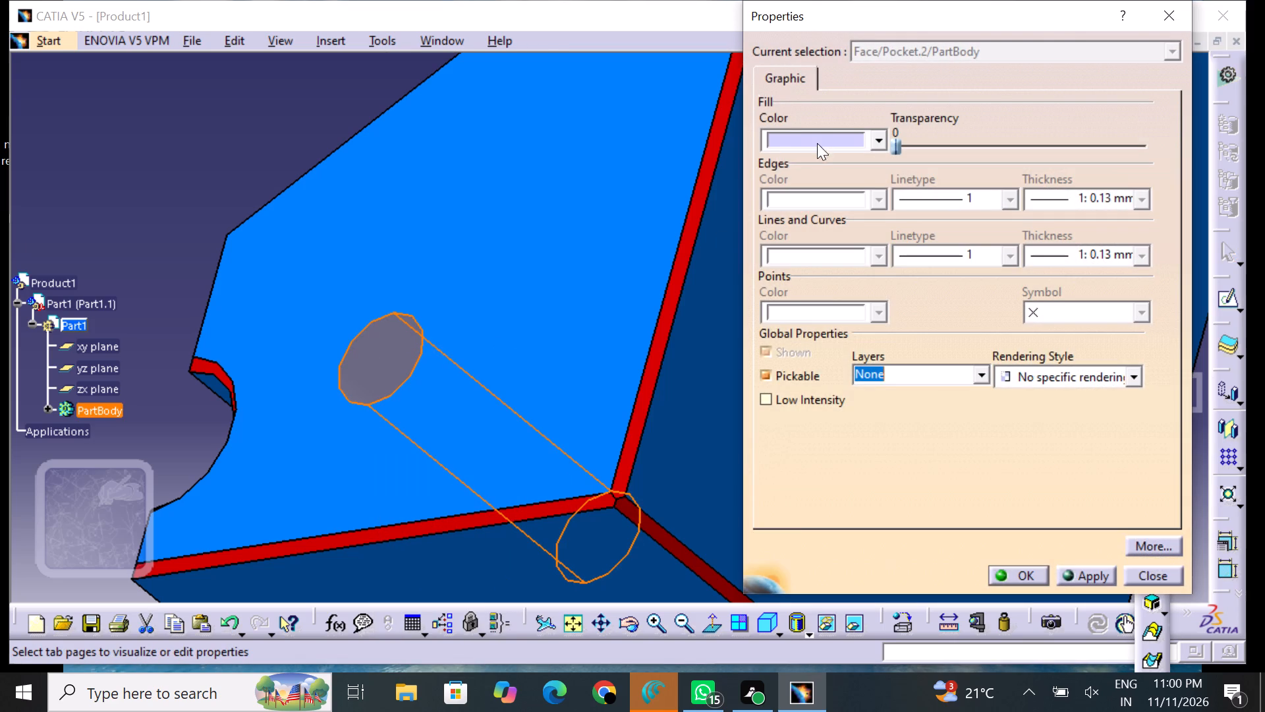
click(817, 143)
click(828, 241)
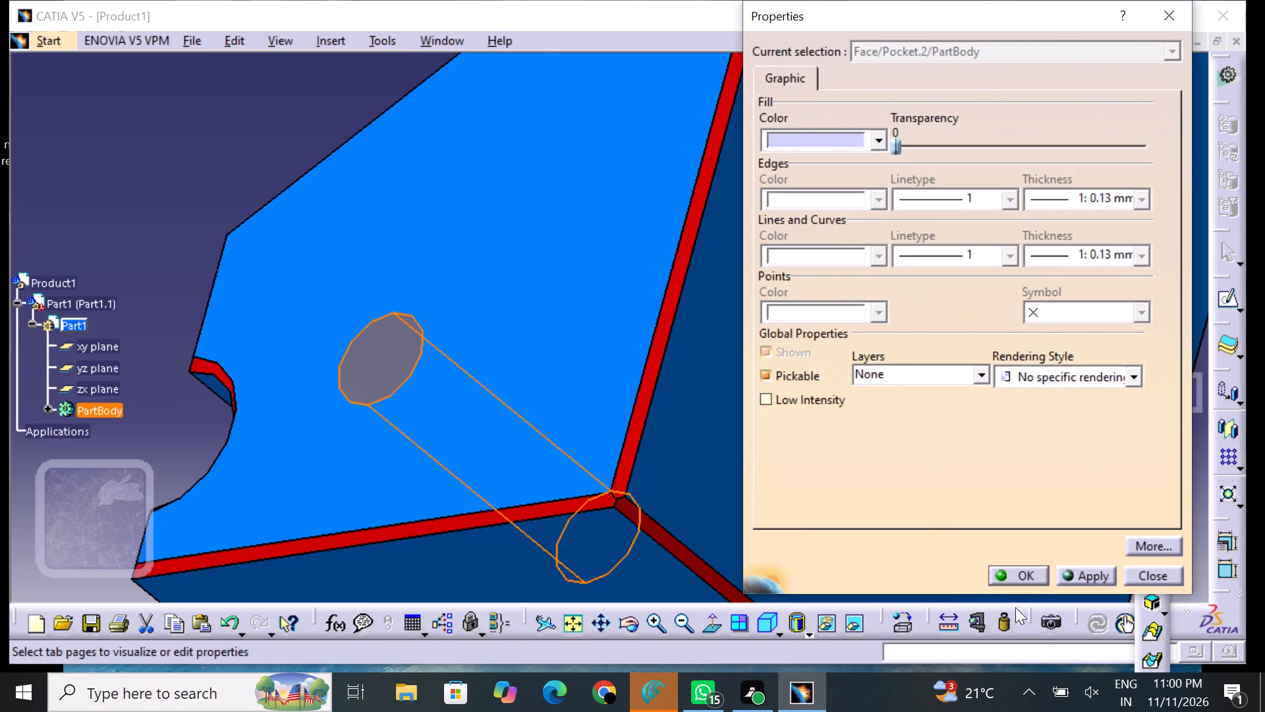
click(1030, 581)
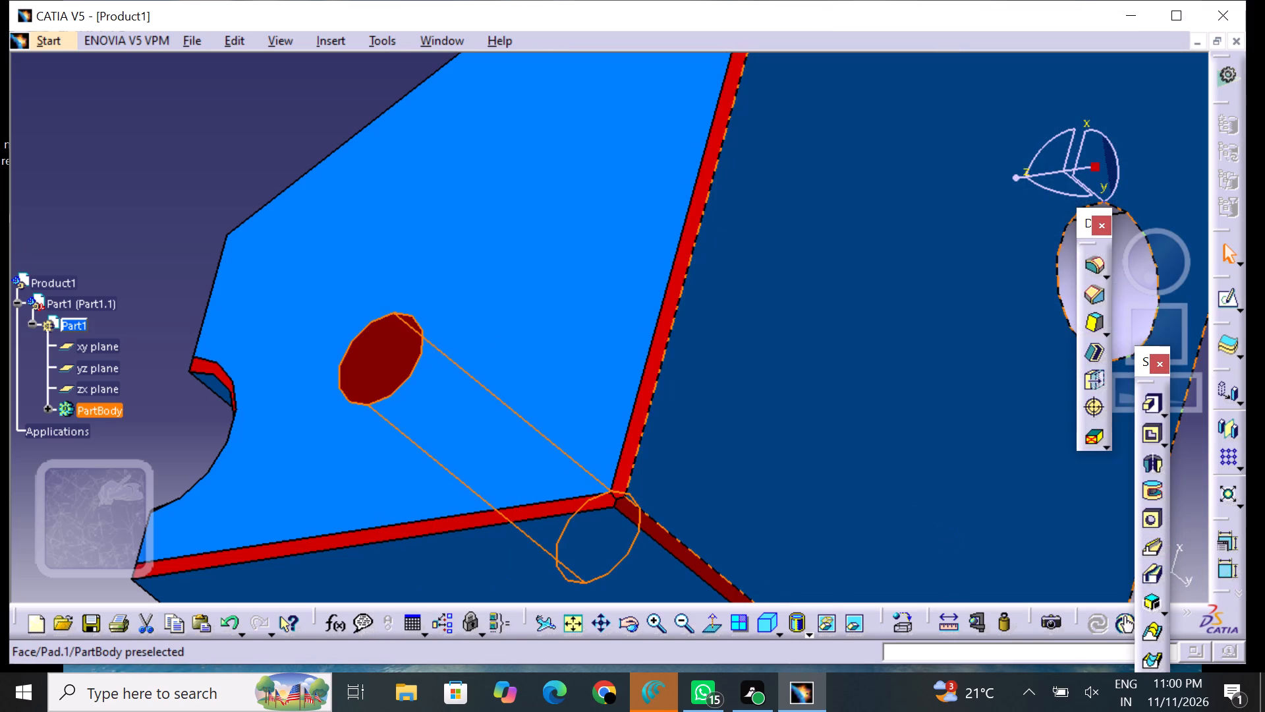
Set the fill color of the inner wall of the foot's round hole (Pocket.1) to red.
middle_drag(861, 368, 640, 415)
right_drag(863, 369, 549, 428)
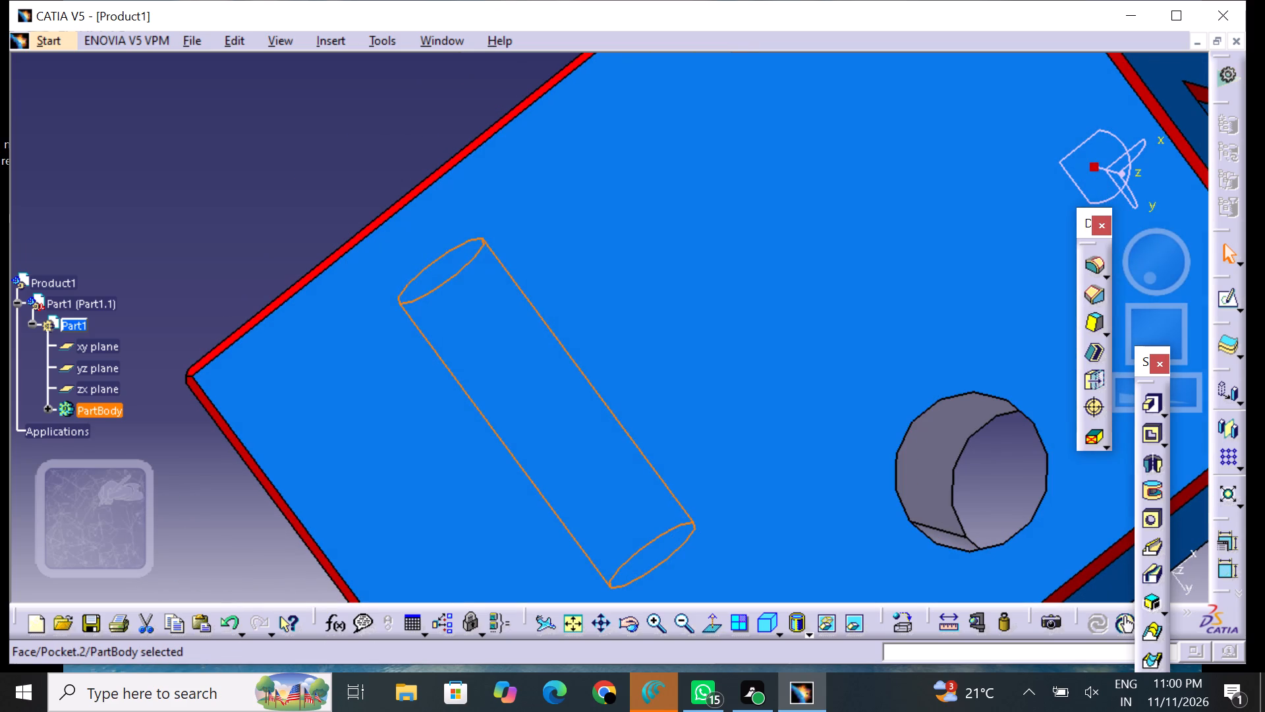
click(943, 445)
right_click(942, 444)
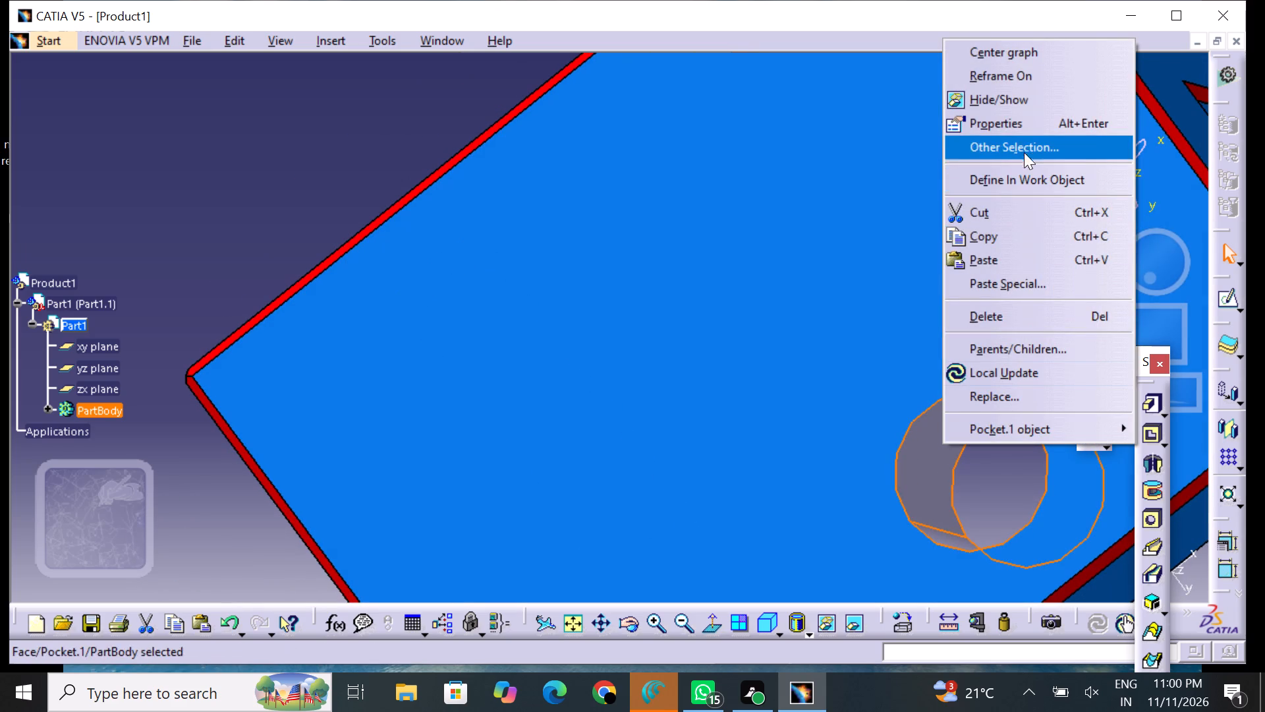
click(1024, 121)
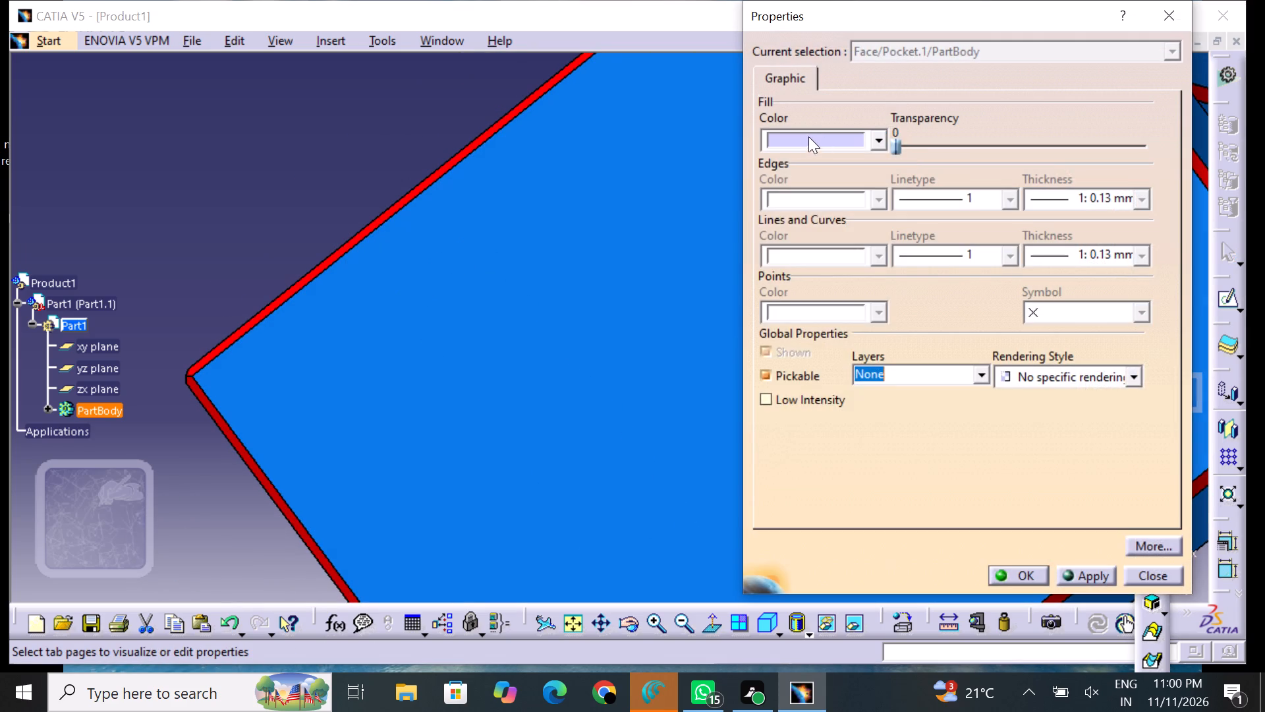
click(802, 139)
click(852, 239)
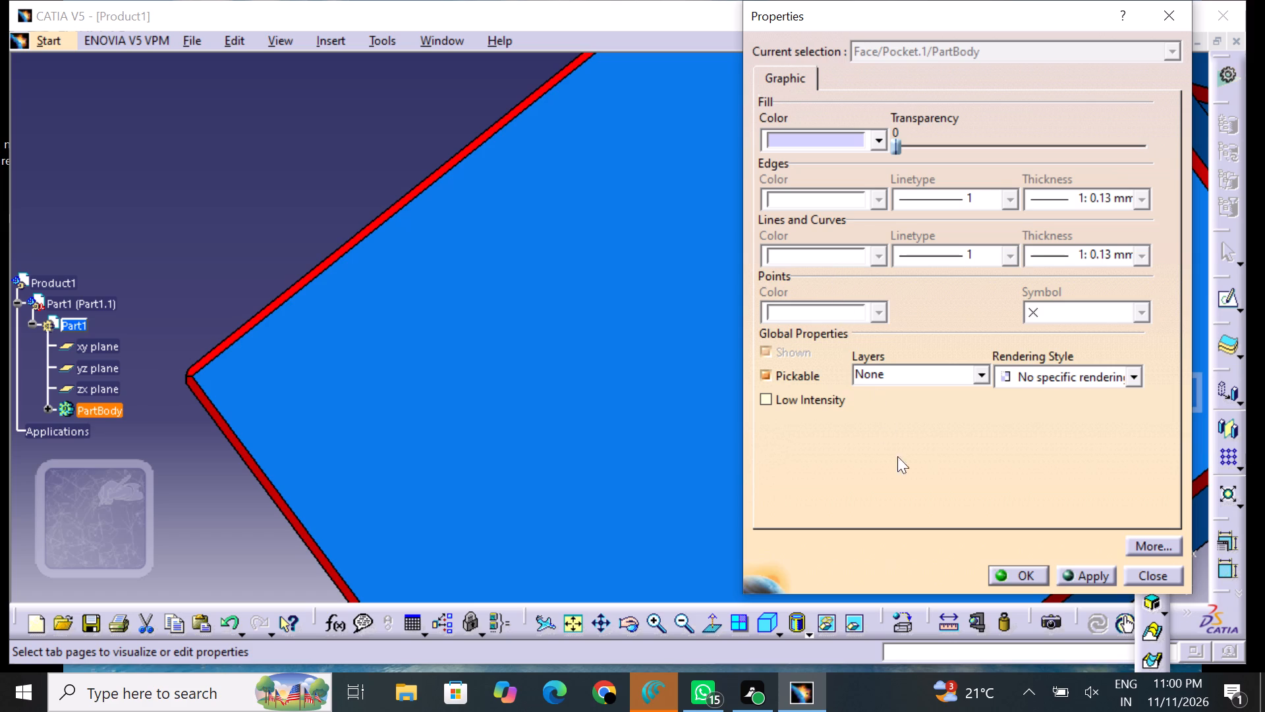
click(1040, 568)
click(808, 403)
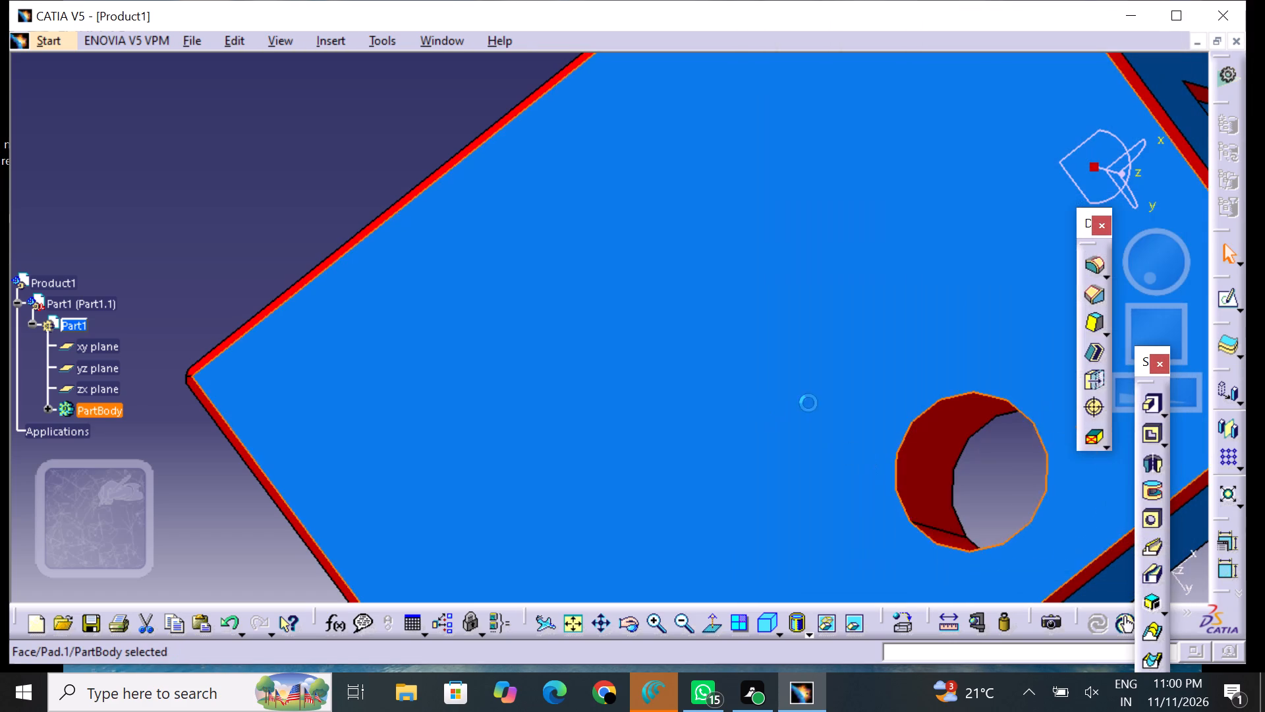
Inspect the whole part from several sides to check the coloring of its faces, chamfers and holes.
middle_drag(952, 417, 349, 298)
right_drag(953, 418, 346, 303)
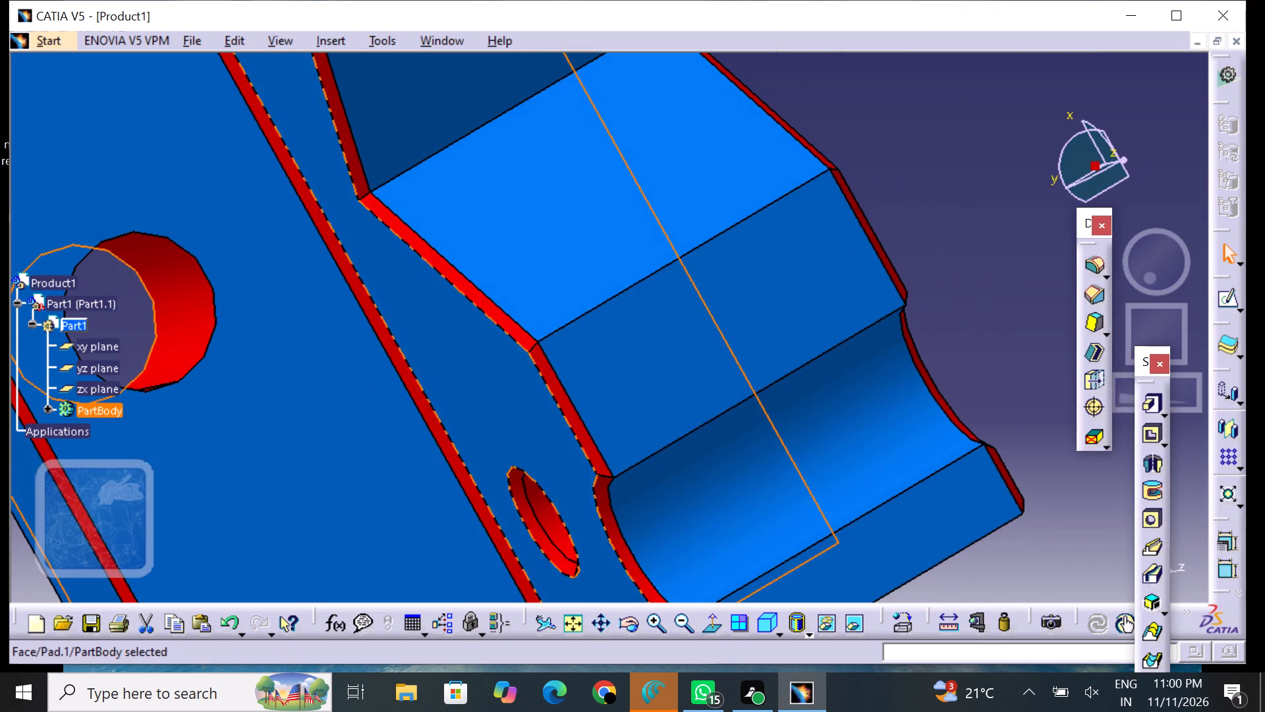
middle_drag(650, 371, 728, 109)
right_drag(652, 369, 728, 104)
middle_drag(491, 266, 642, 481)
right_drag(492, 280, 642, 481)
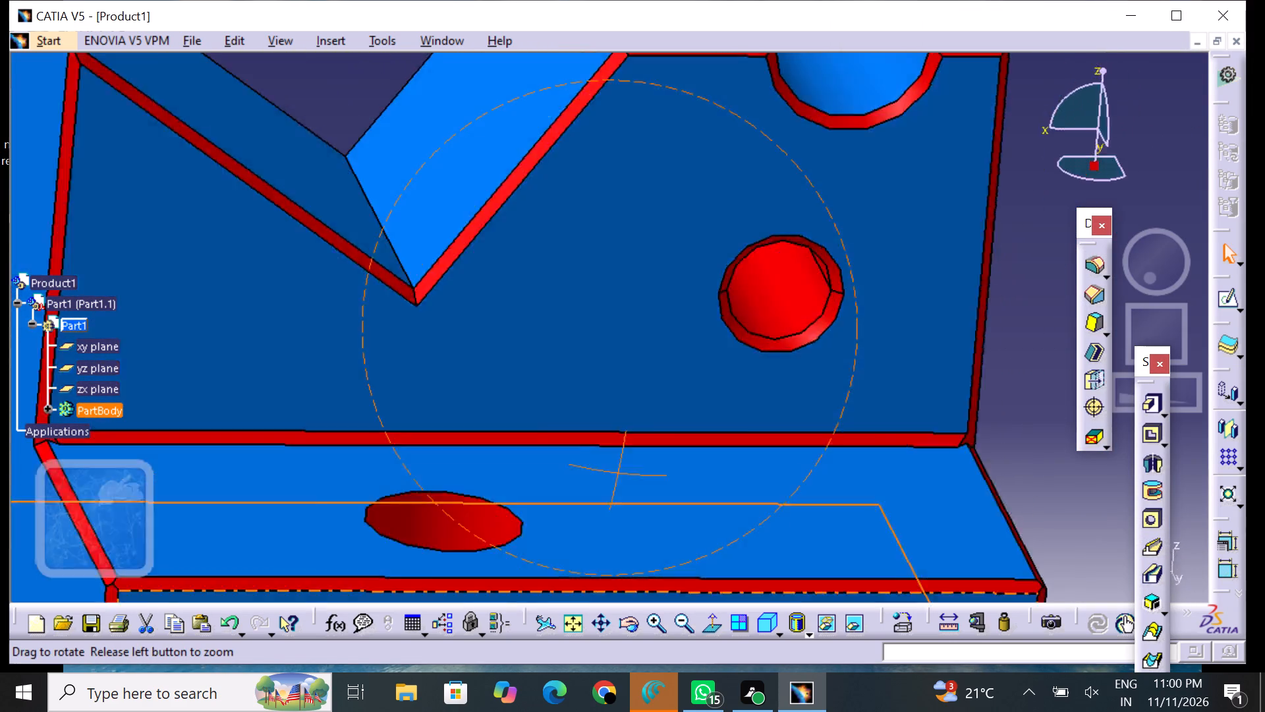
middle_drag(642, 481, 793, 471)
right_drag(642, 481, 793, 471)
middle_drag(716, 415, 641, 204)
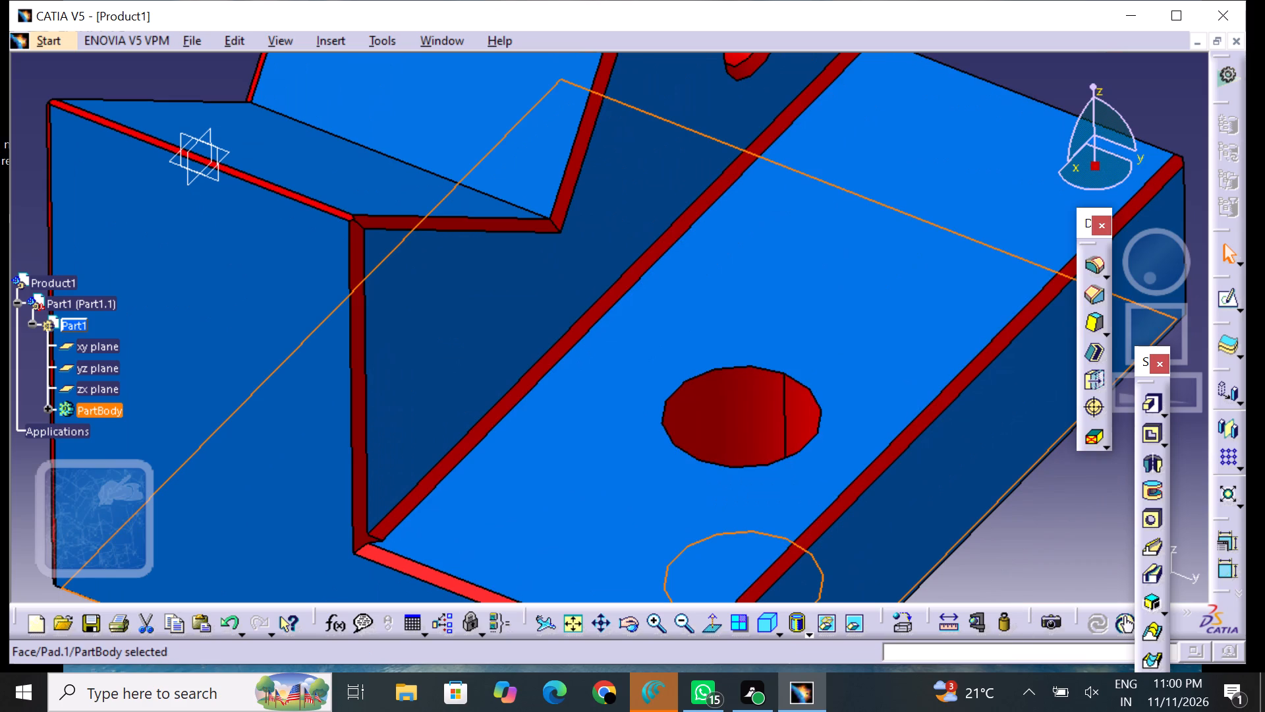
click(1005, 561)
middle_click(1007, 540)
click(694, 626)
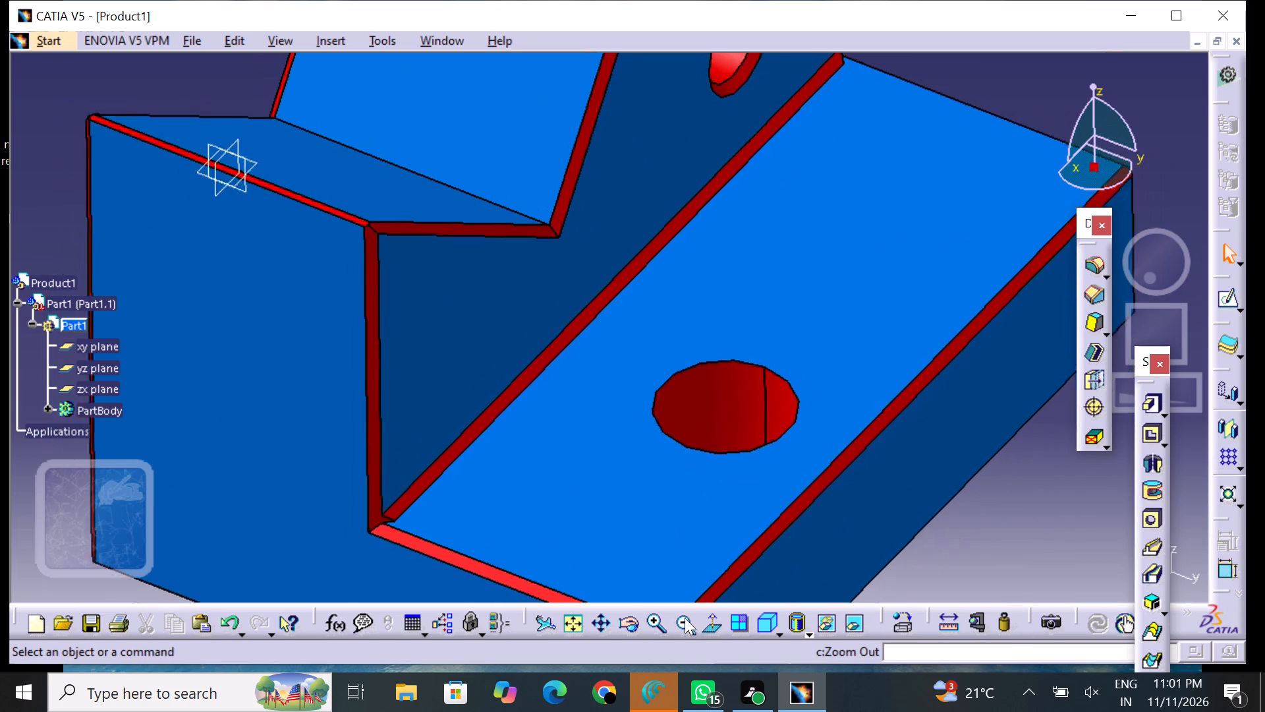
middle_drag(951, 461, 935, 508)
right_drag(951, 461, 935, 509)
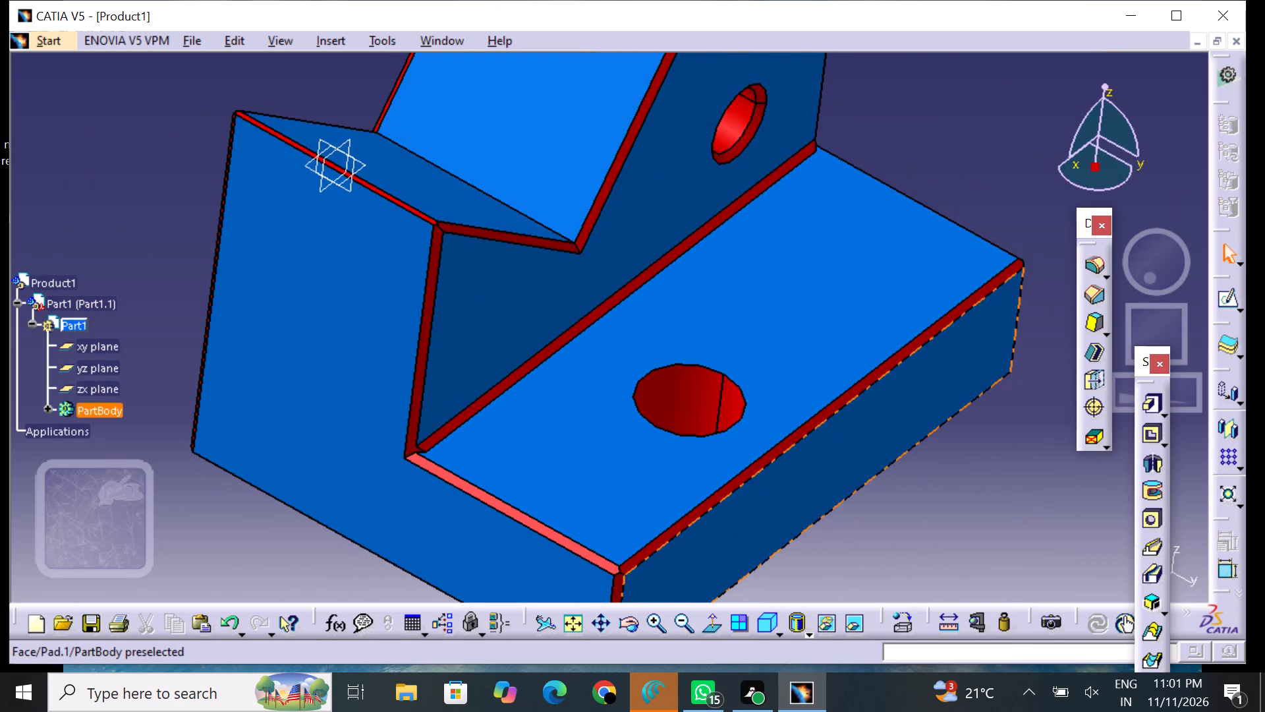
middle_drag(978, 361, 897, 342)
right_drag(978, 361, 910, 332)
middle_drag(238, 251, 242, 357)
right_drag(240, 252, 242, 357)
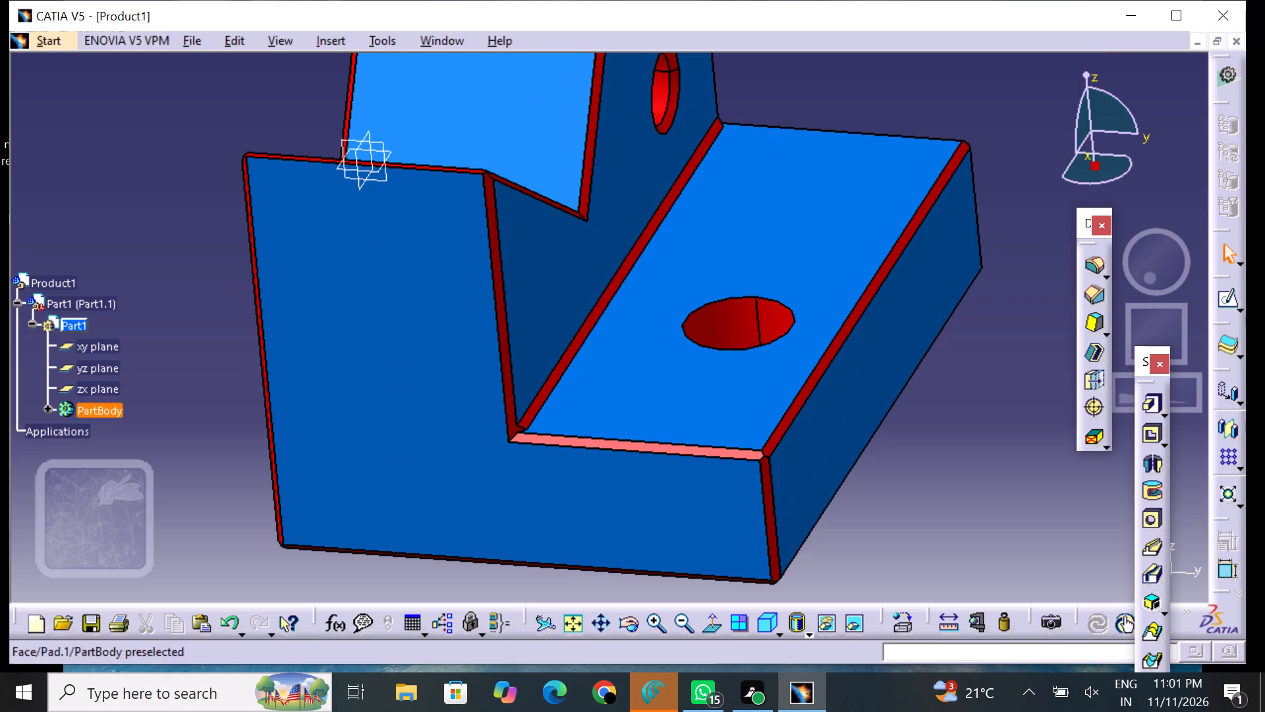
click(688, 623)
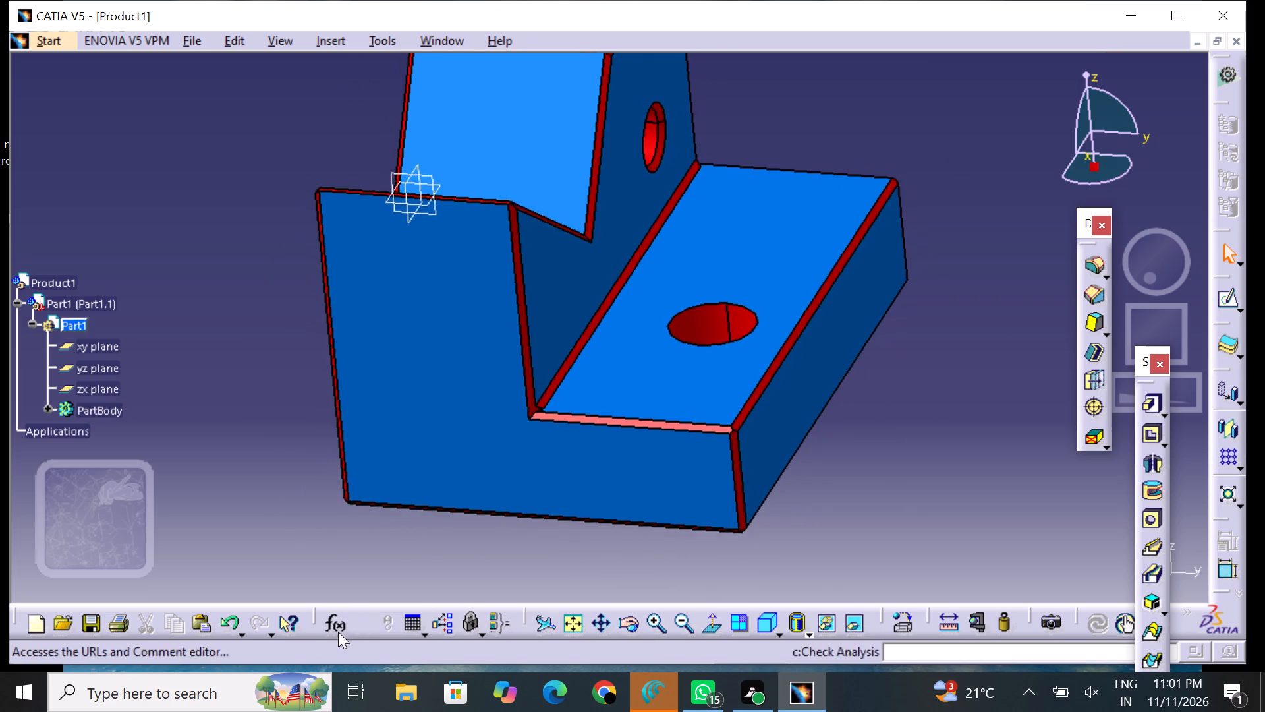
Save the part to the Desktop as a CATPart named SKE2, accepting the update of its links in the session.
click(96, 628)
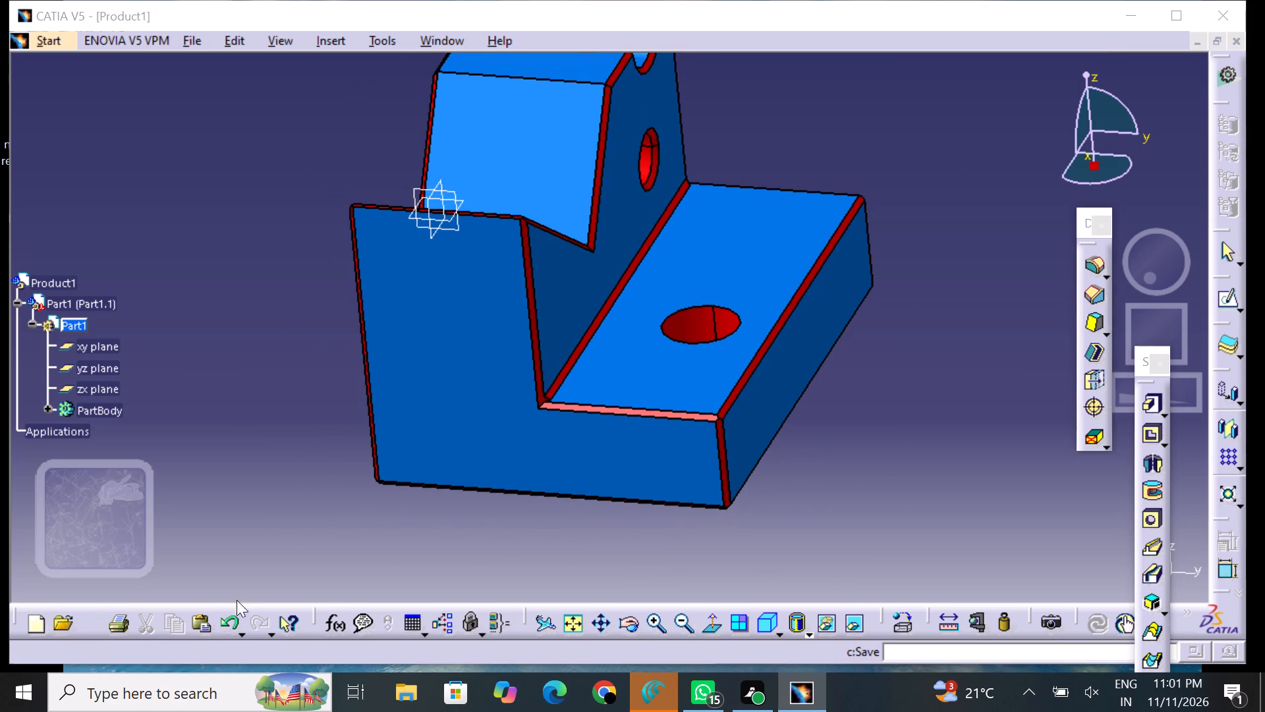
key(BackSpace)
text(SKE)
key(2)
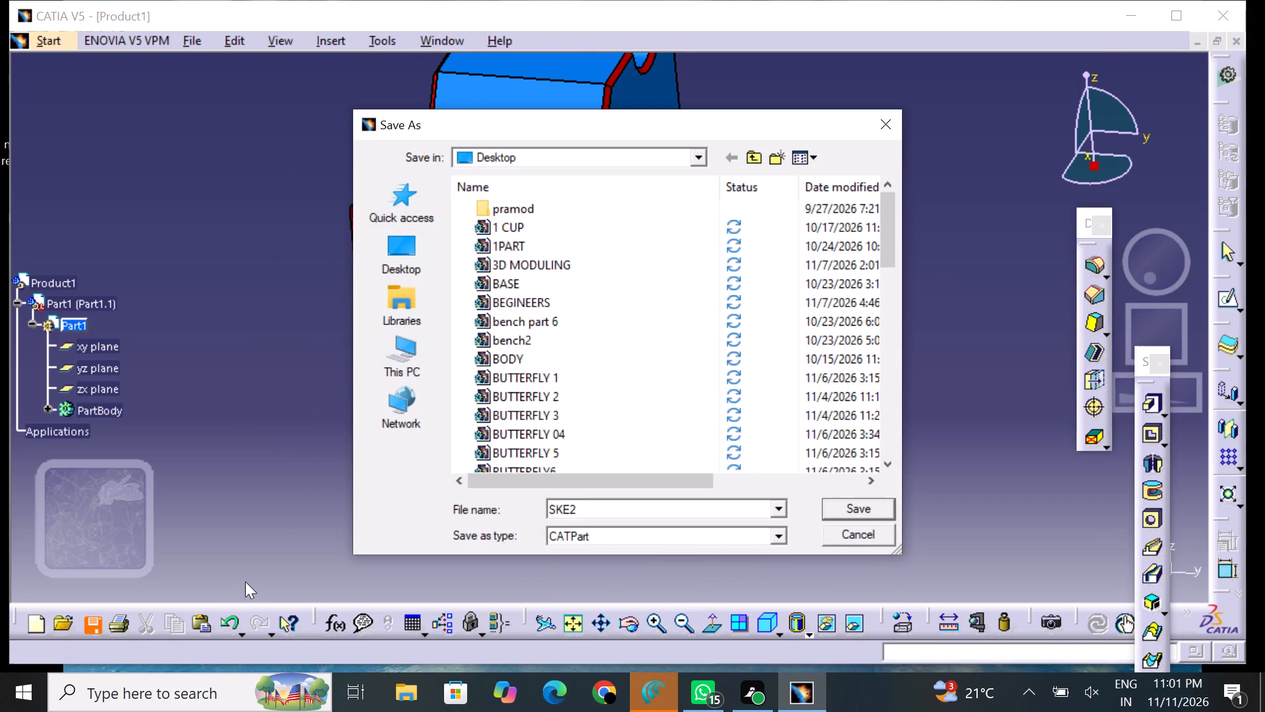
key(Return)
click(697, 407)
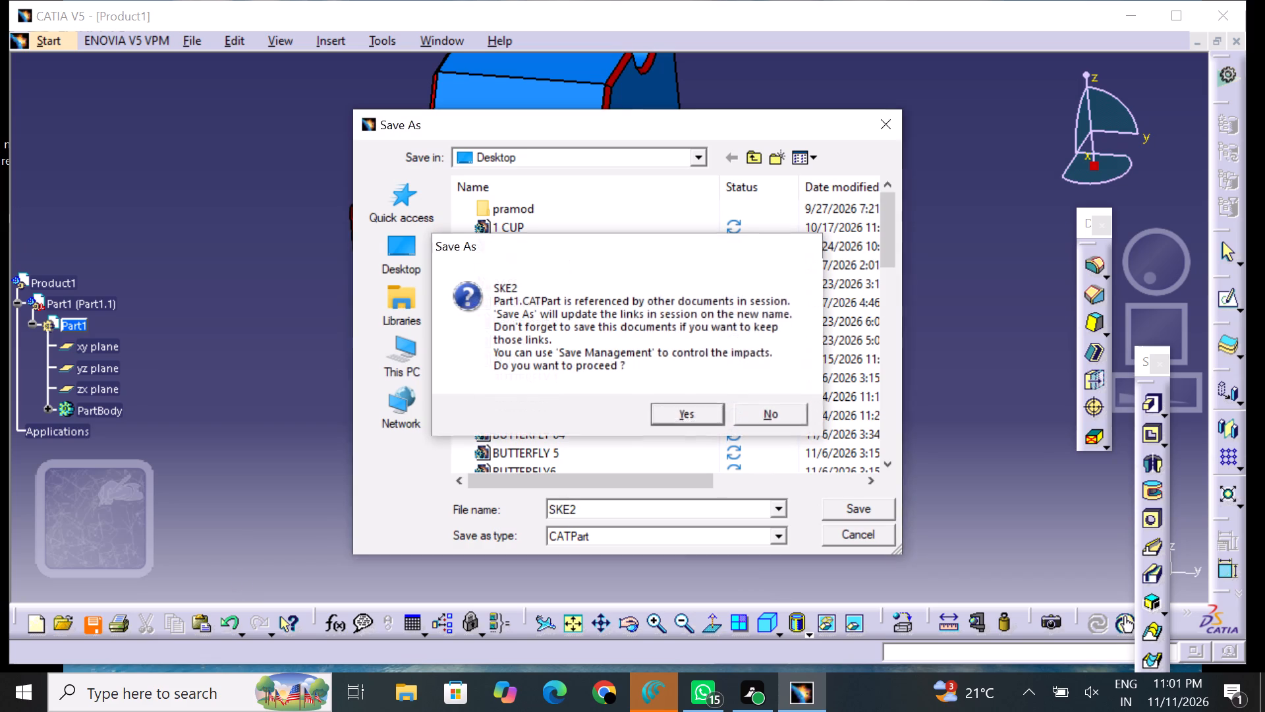
Print the current view of the part to a PDF file named SKE 2 DOC on the Desktop.
click(125, 624)
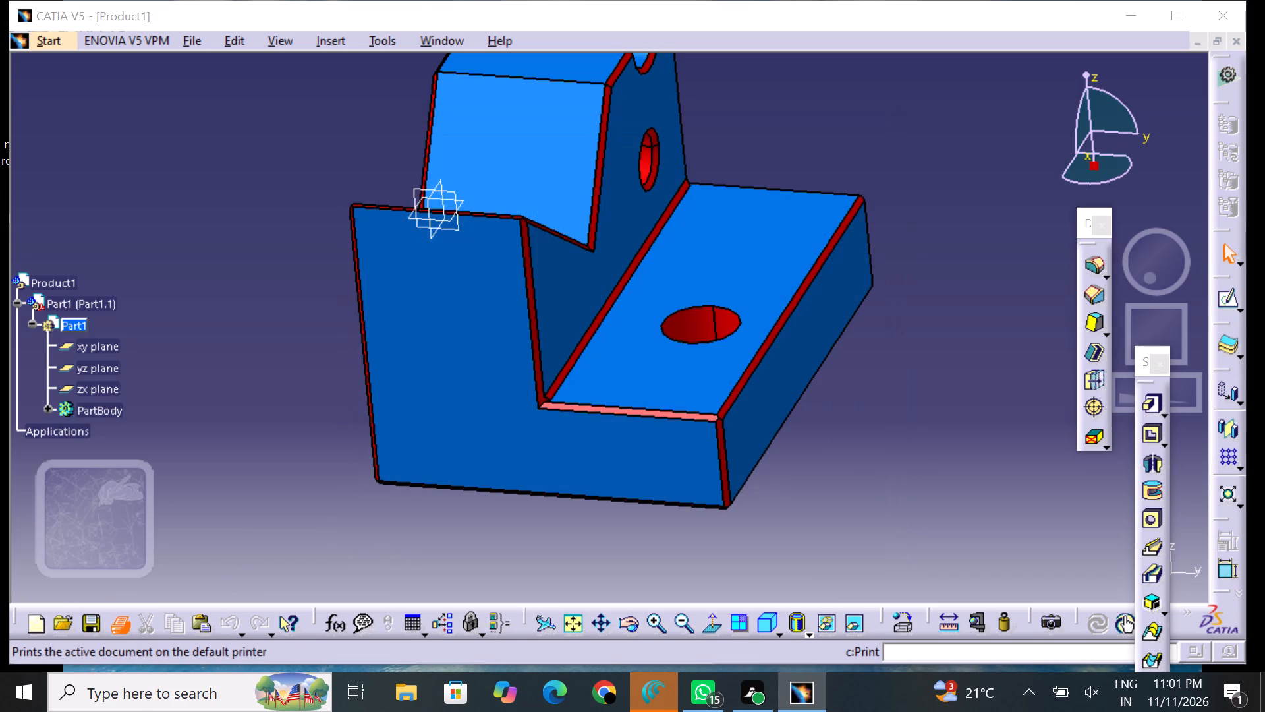
text(SKE S)
key(BackSpace)
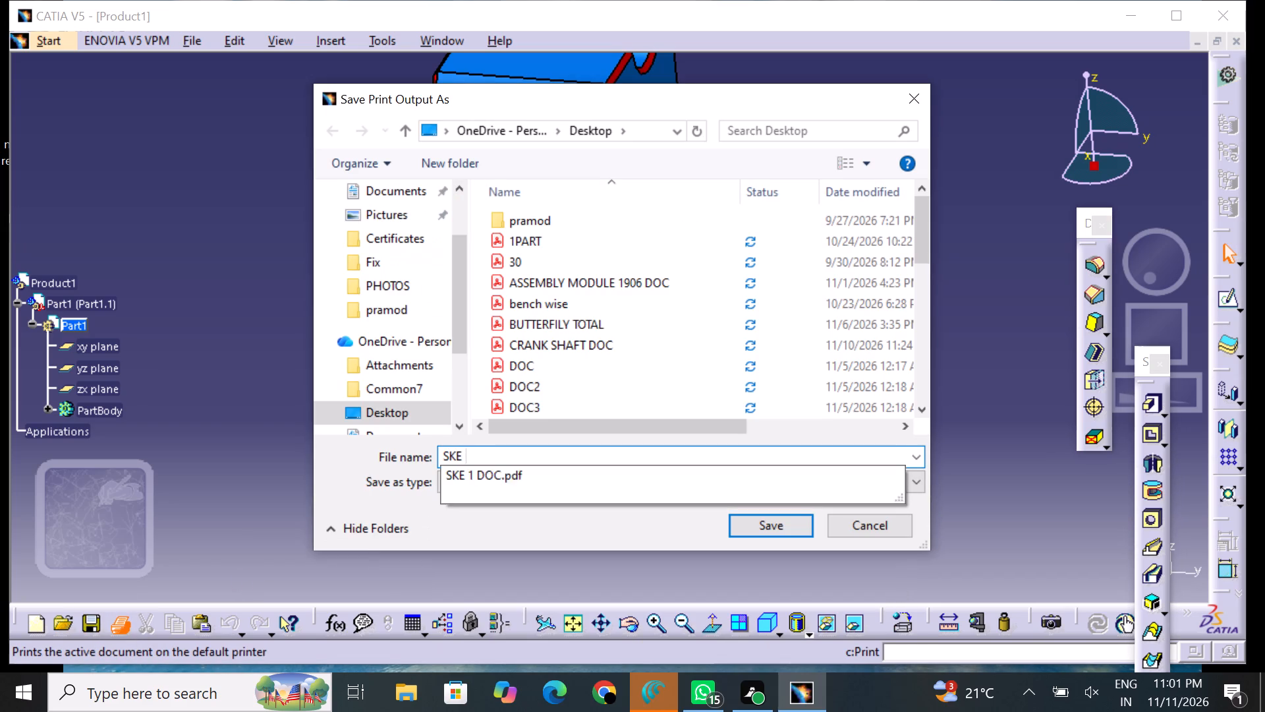
key(3)
key(BackSpace)
text(2 DP)
key(BackSpace)
text(OC)
key(Return)
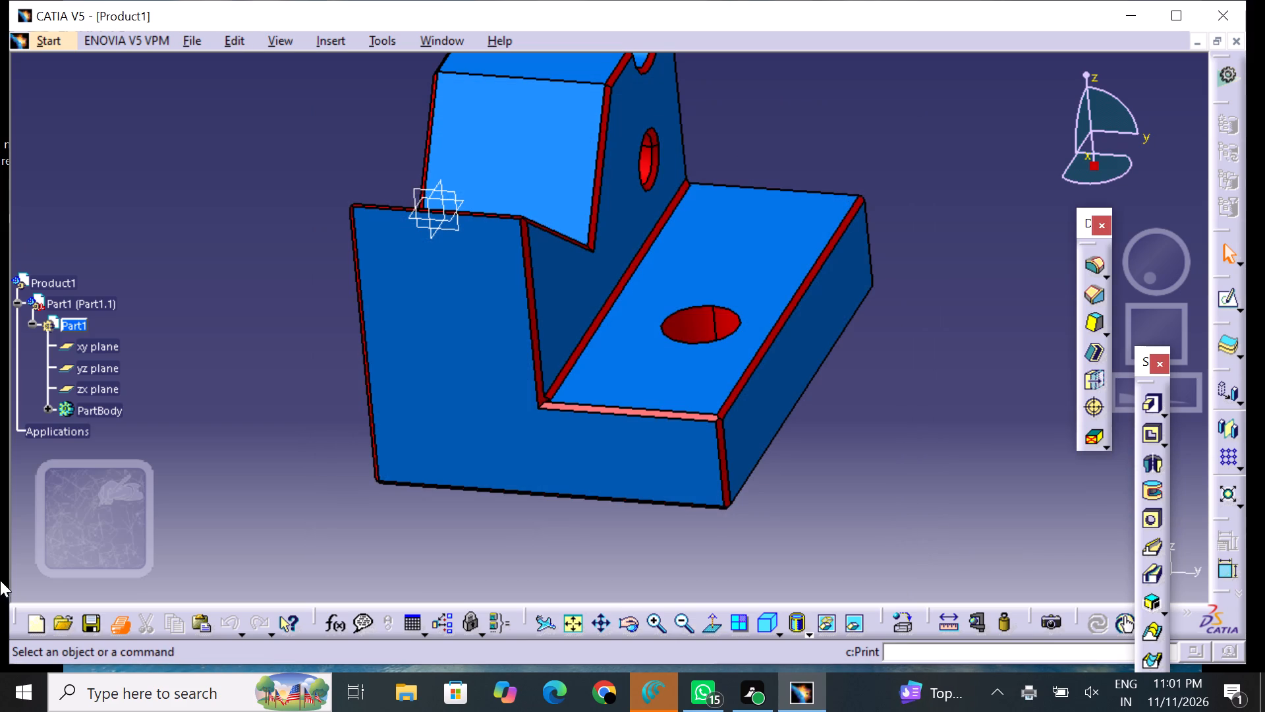
click(464, 527)
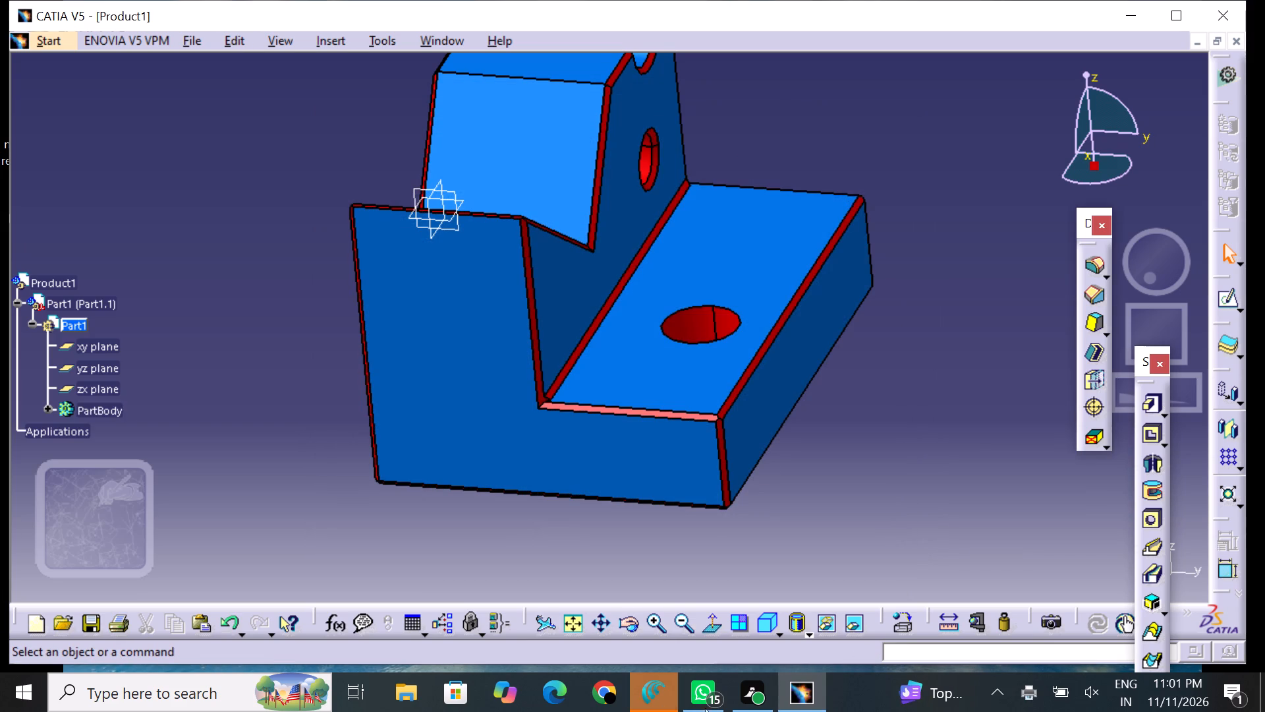